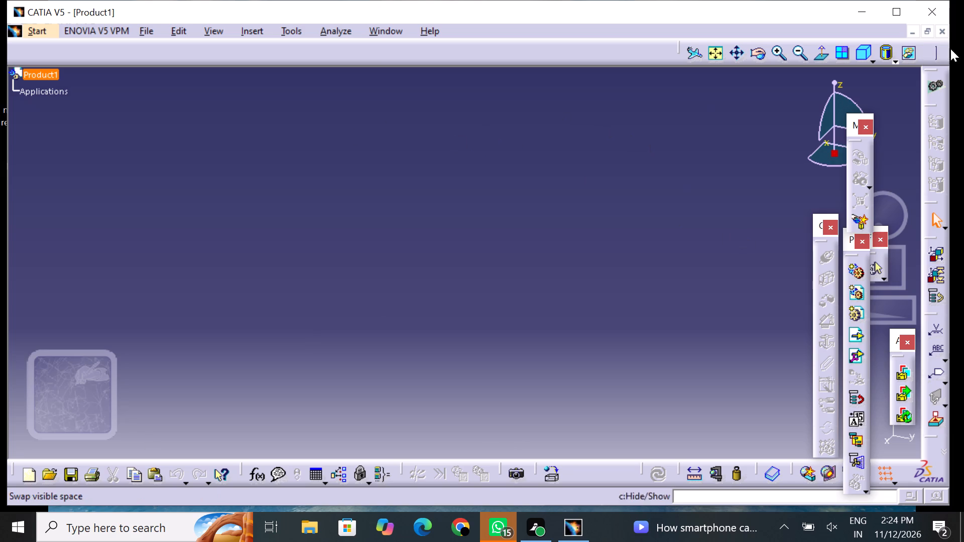
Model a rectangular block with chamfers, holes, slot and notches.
Close the empty Product1 document.
click(940, 31)
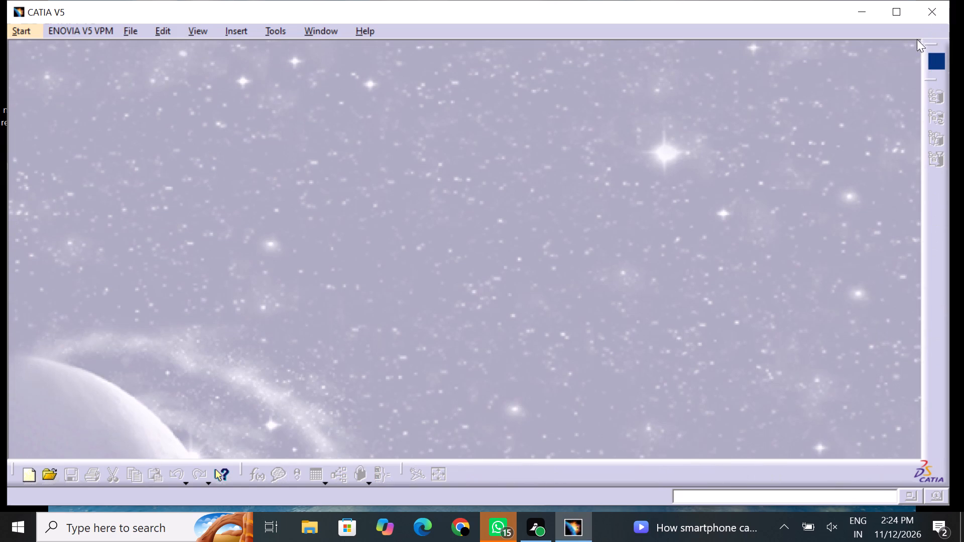
Create a new Part Design part named Part1 with hybrid design enabled.
click(20, 24)
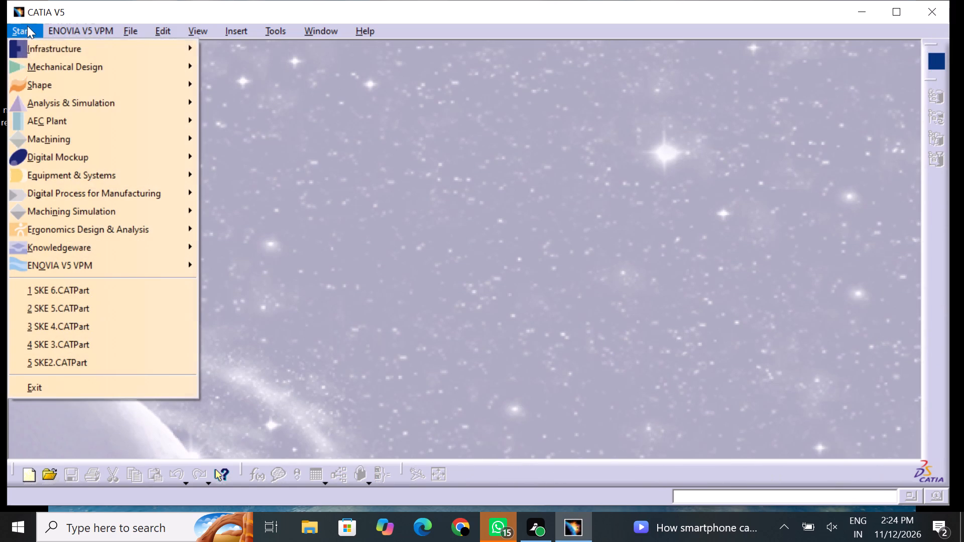
click(97, 68)
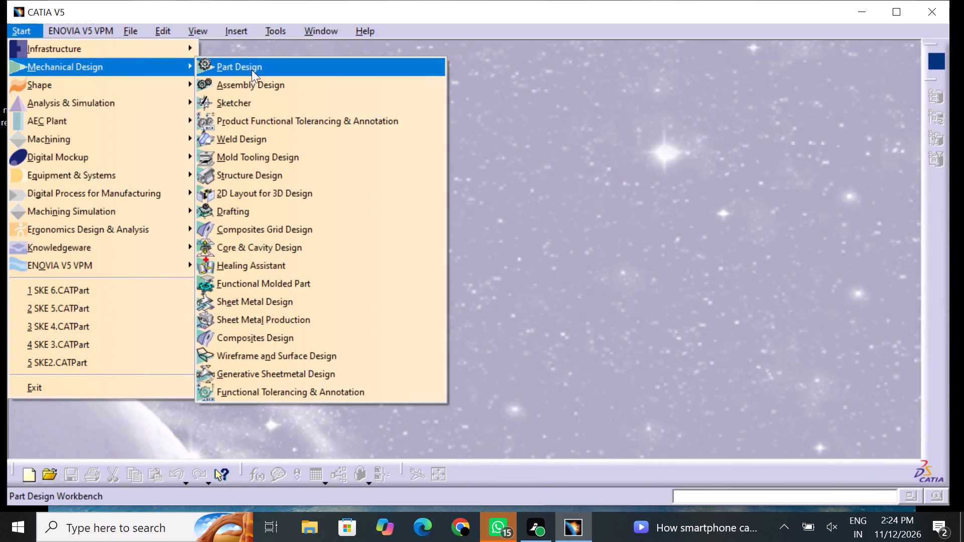
click(252, 69)
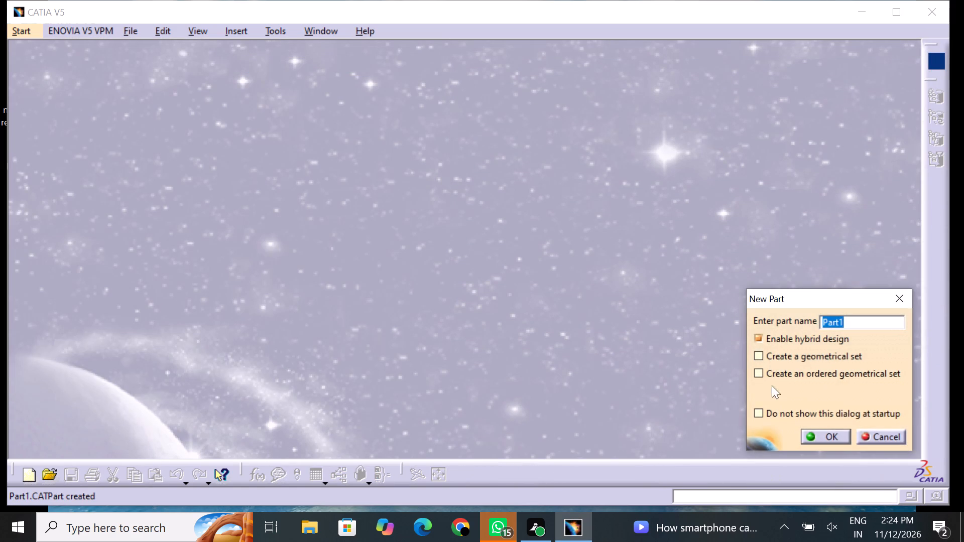
click(832, 440)
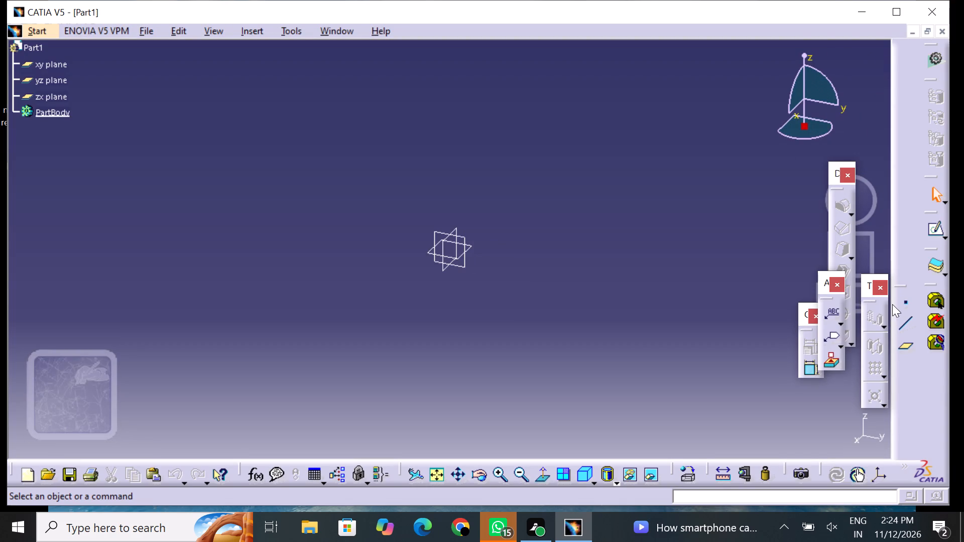
Dock the floating transformation and annotation tool sets along the edge of the modelling area.
drag(874, 300, 874, 299)
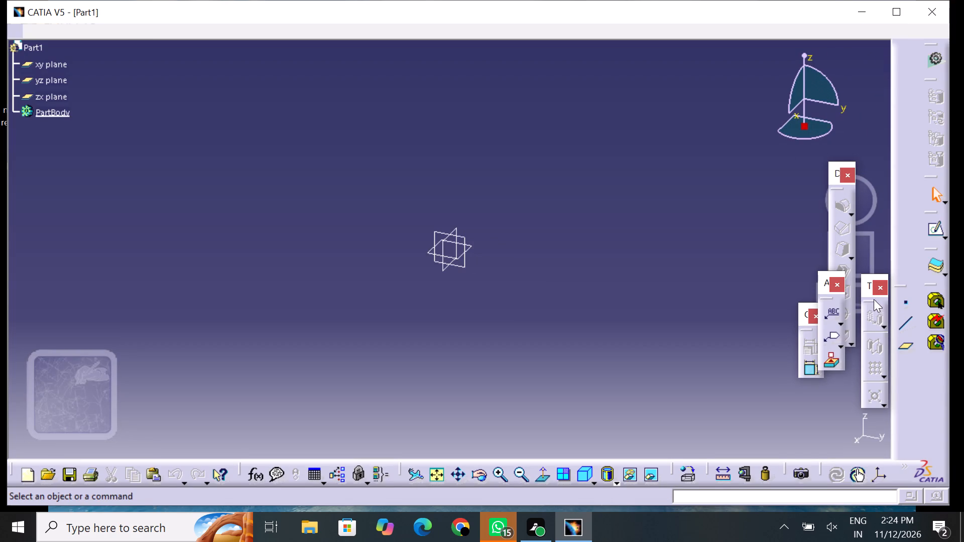
drag(874, 299, 957, 406)
drag(958, 411, 904, 394)
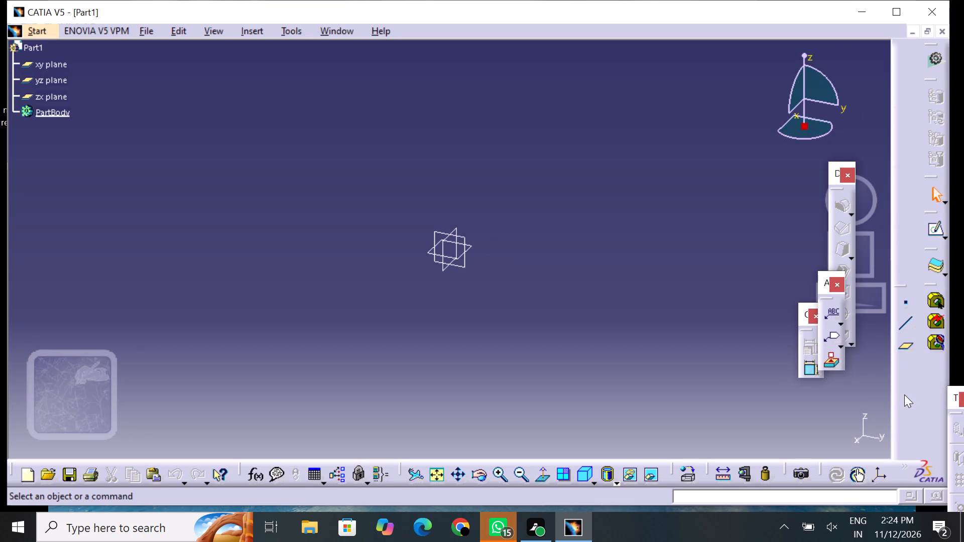
drag(904, 394, 900, 391)
click(847, 403)
drag(833, 300, 836, 298)
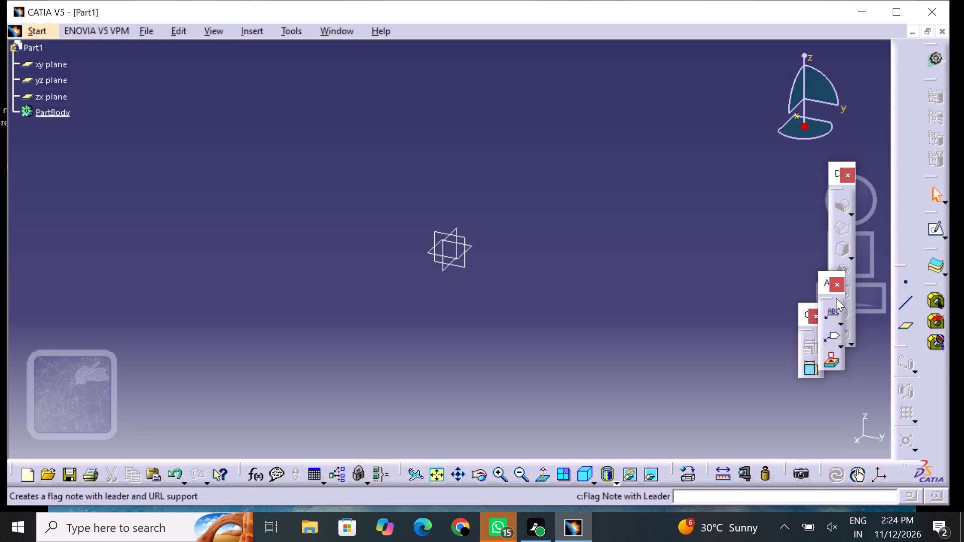
drag(836, 298, 891, 233)
click(700, 359)
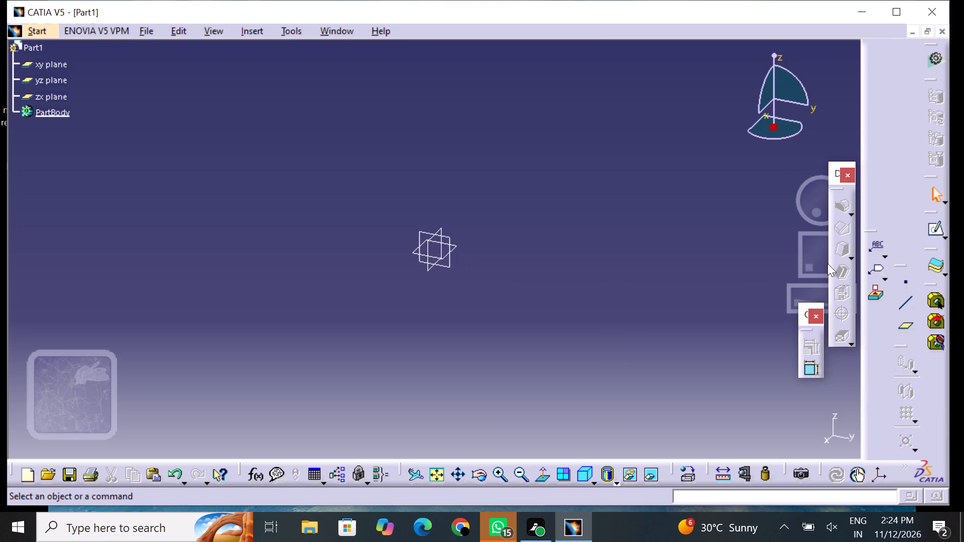
click(734, 331)
Start a sketch on the xy plane and draw a rectangle about 230 mm wide and 120 mm high around the origin.
click(453, 244)
click(935, 236)
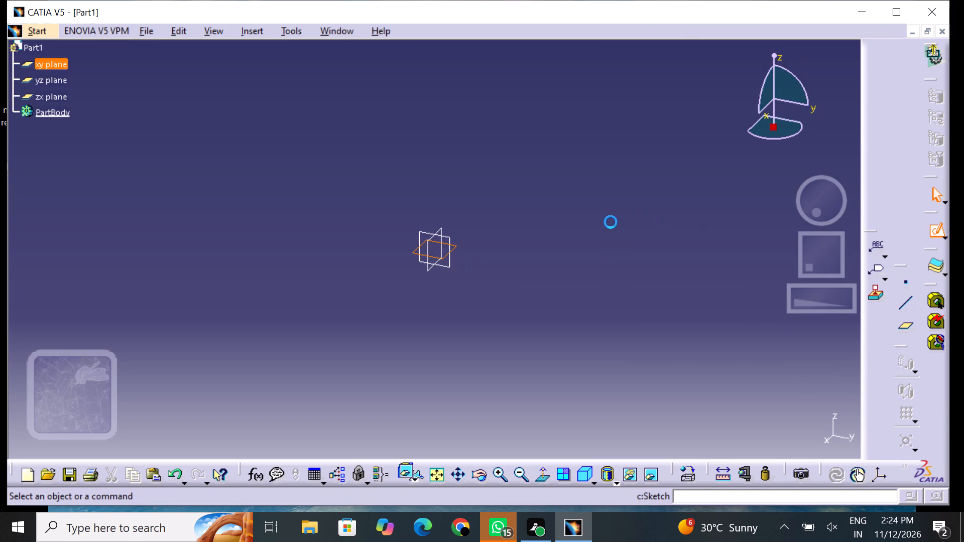
click(903, 186)
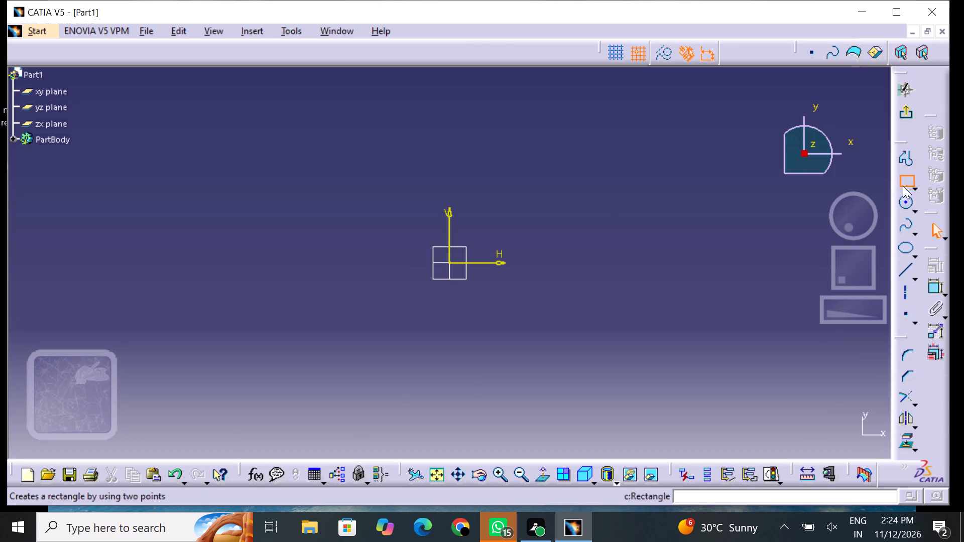
drag(276, 165, 439, 244)
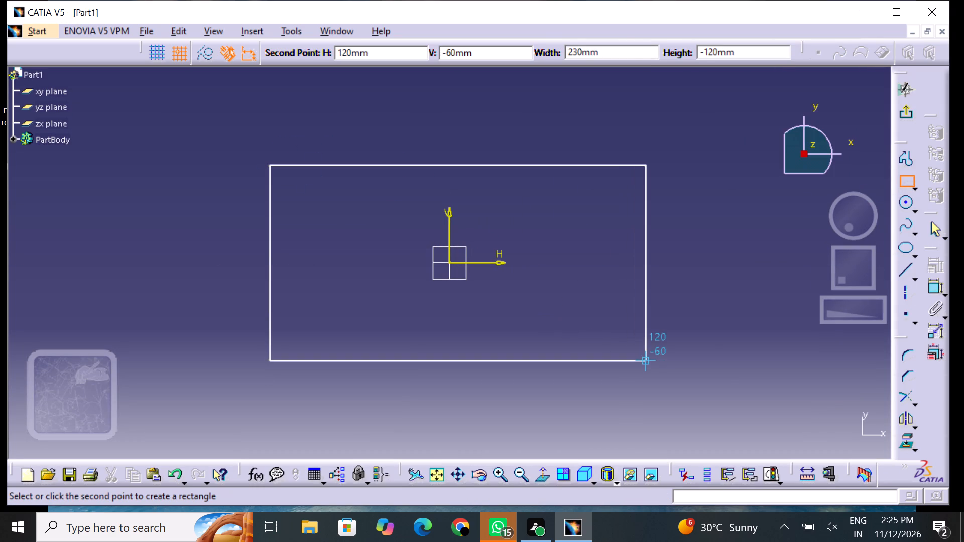
click(647, 364)
click(706, 360)
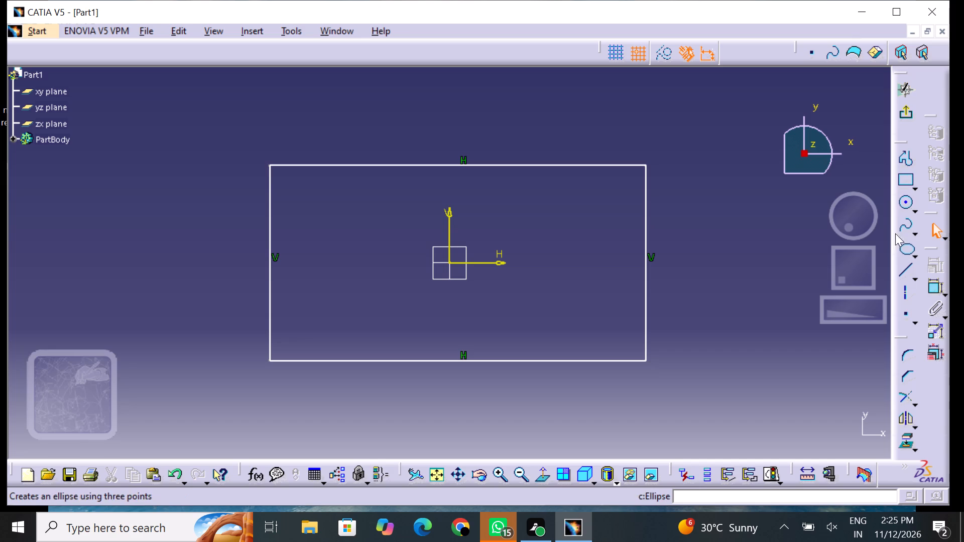
Dimension the rectangle's bottom edge and set its length to 70 mm.
click(934, 286)
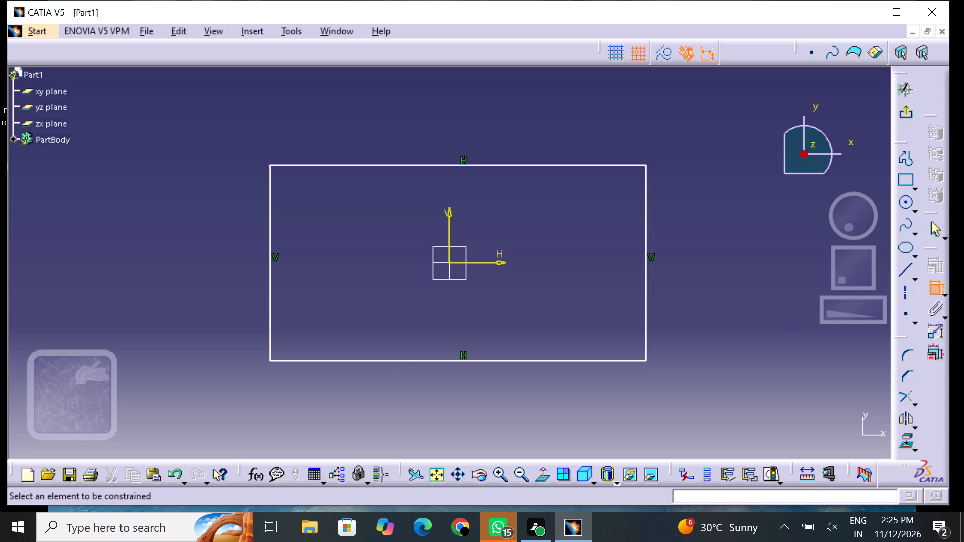
click(434, 361)
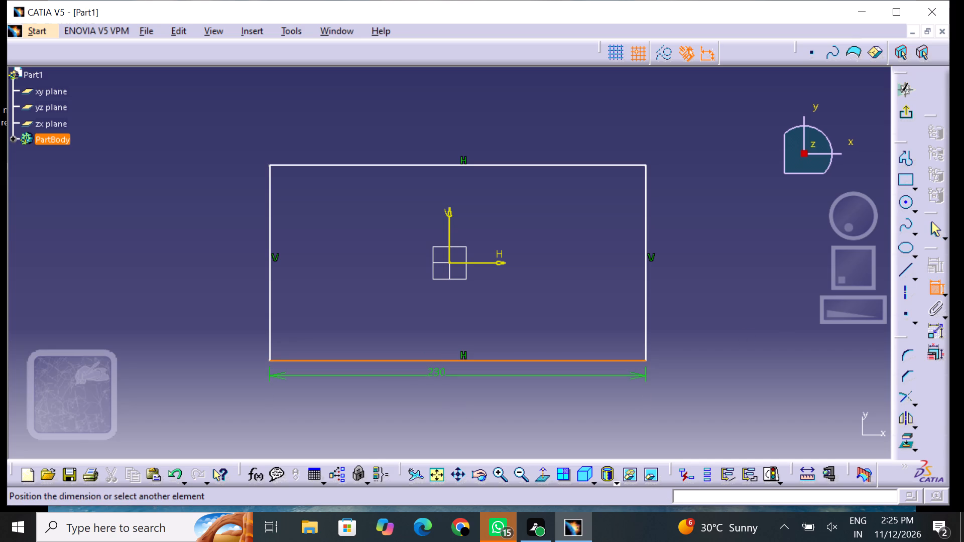
click(436, 377)
double_click(441, 375)
key(BackSpace)
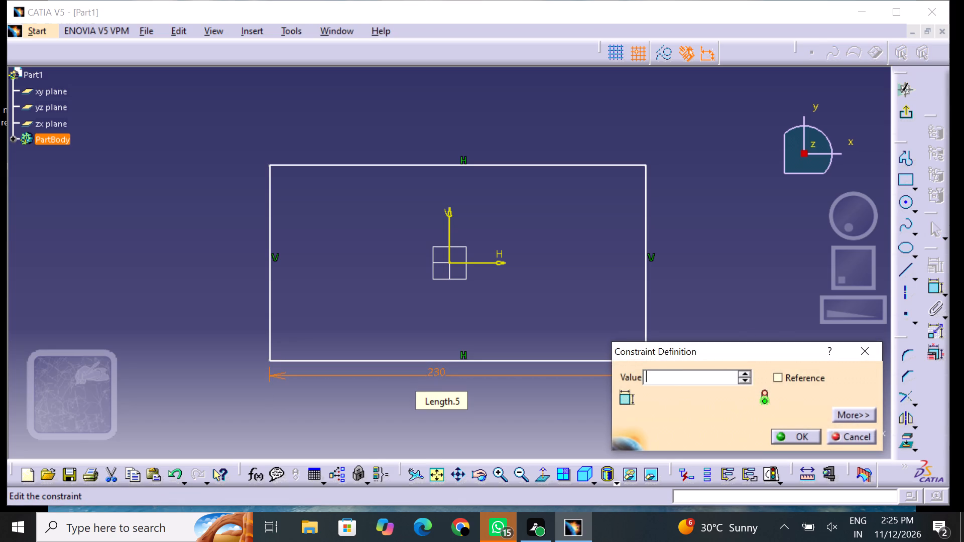
text(70)
key(Return)
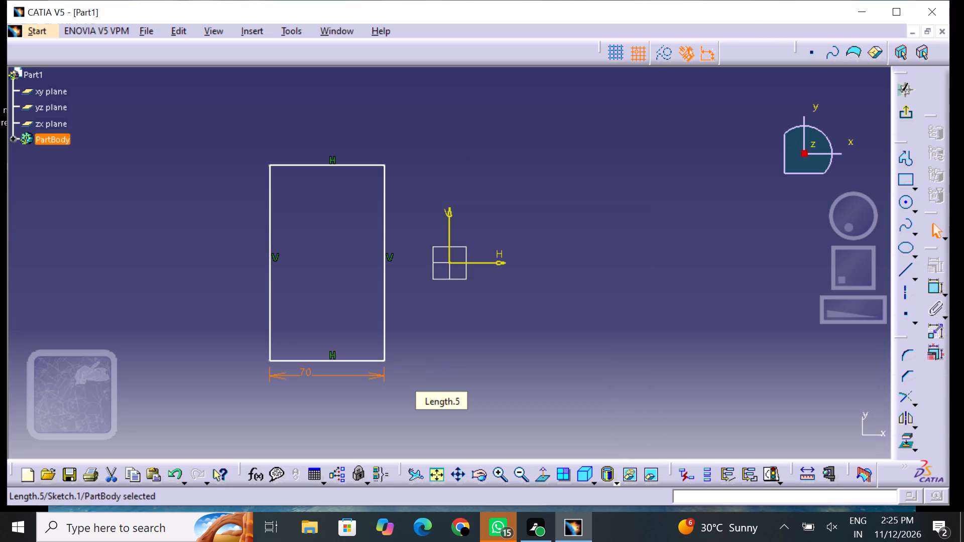
click(471, 374)
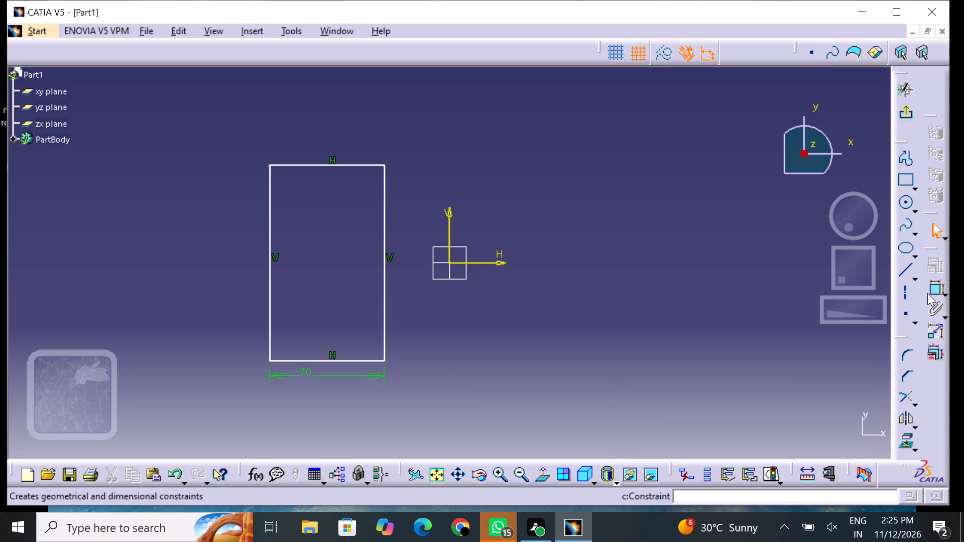
Dimension the rectangle's left edge, set it to 40 mm, and place the value between the dimension's arrows.
click(929, 288)
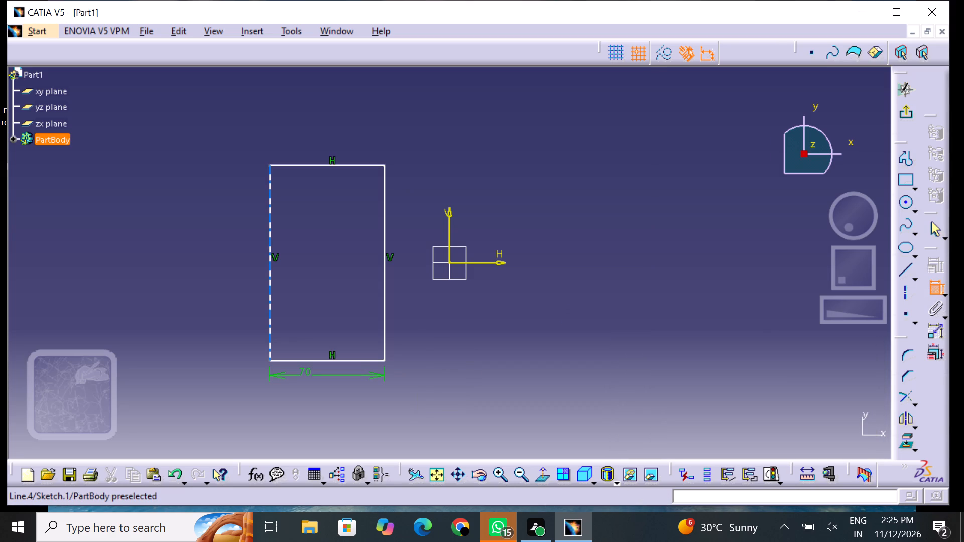
click(271, 310)
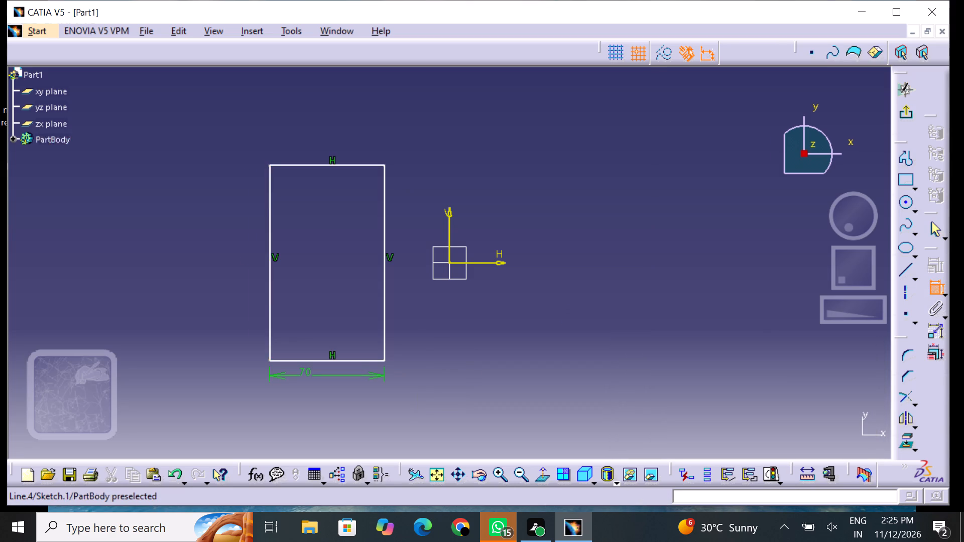
click(238, 308)
double_click(244, 307)
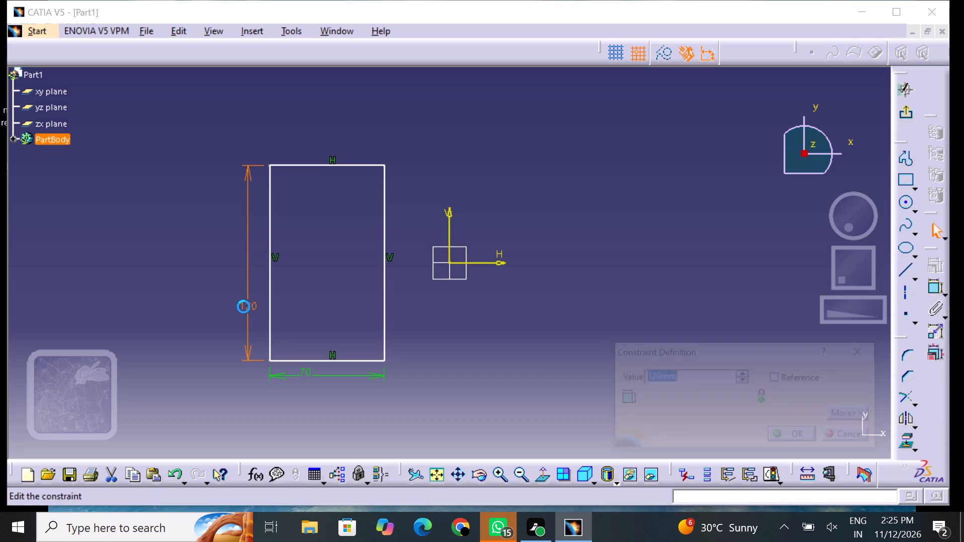
key(BackSpace)
text(40)
key(Return)
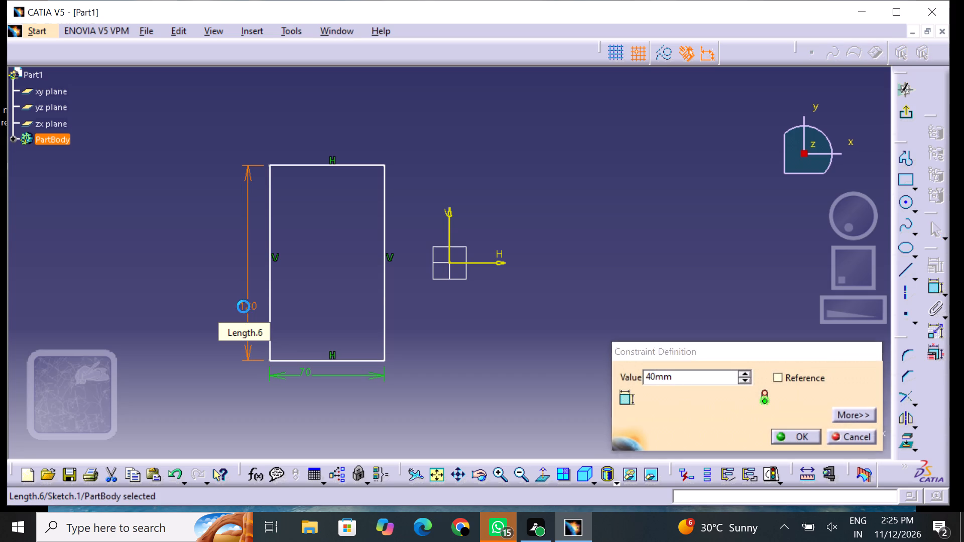
click(478, 336)
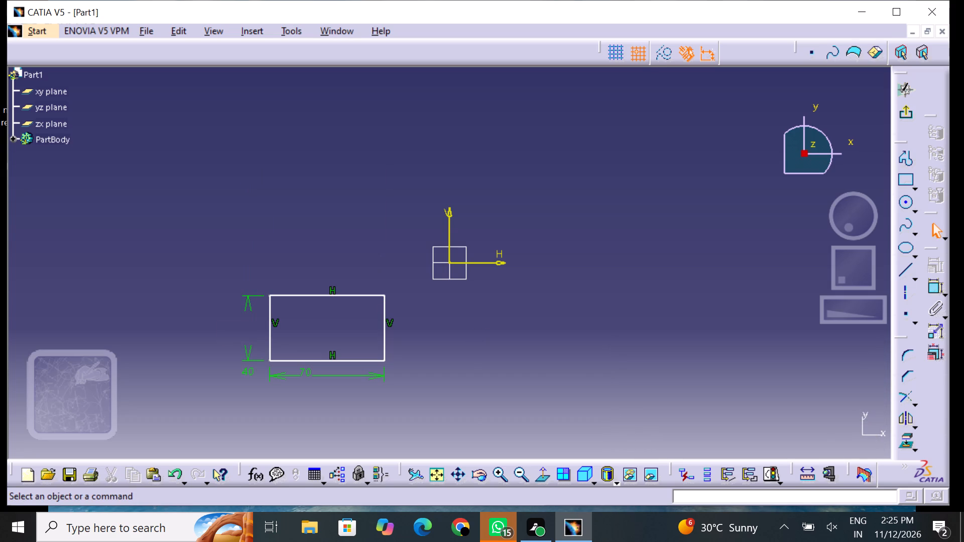
drag(249, 372, 254, 338)
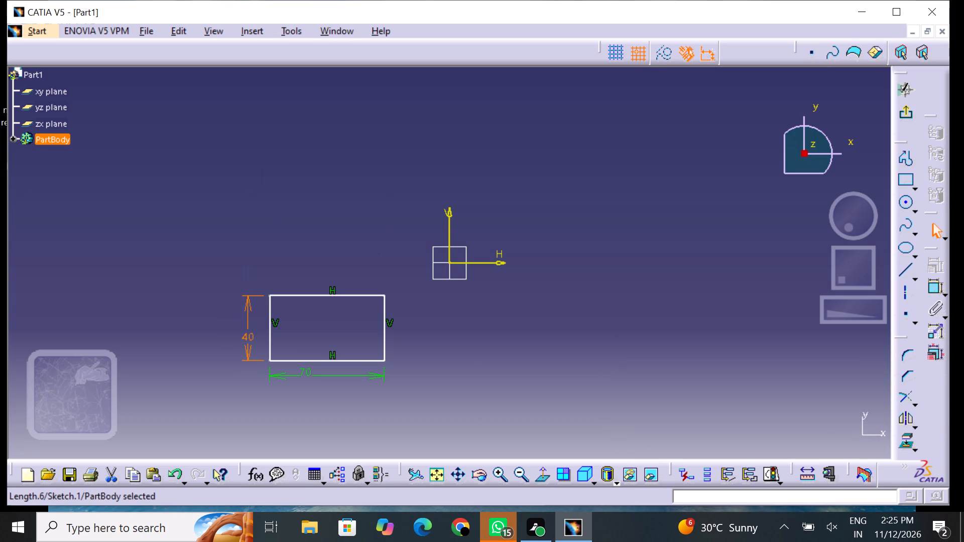
Constrain the rectangle's two vertical sides to be symmetric about the vertical V axis.
drag(936, 290, 931, 292)
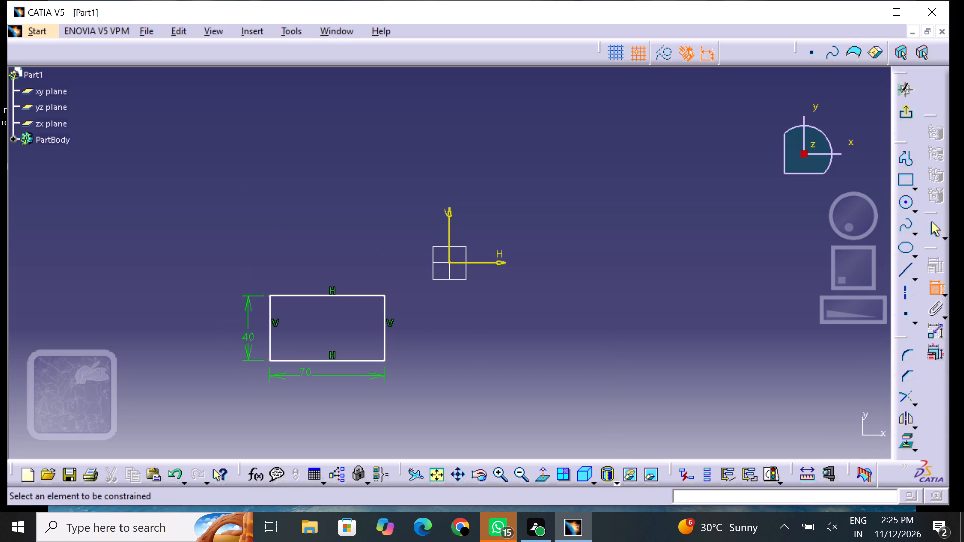
click(269, 328)
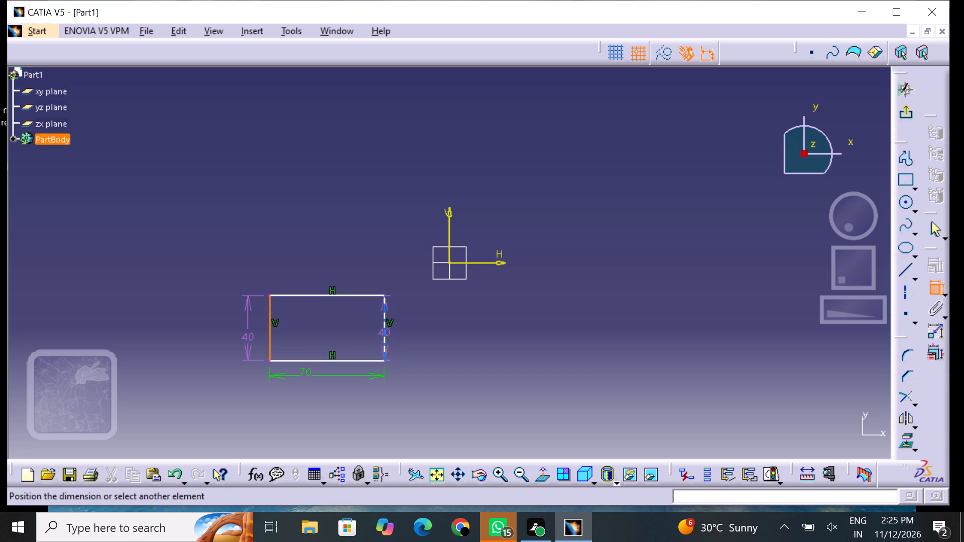
click(384, 335)
right_click(377, 319)
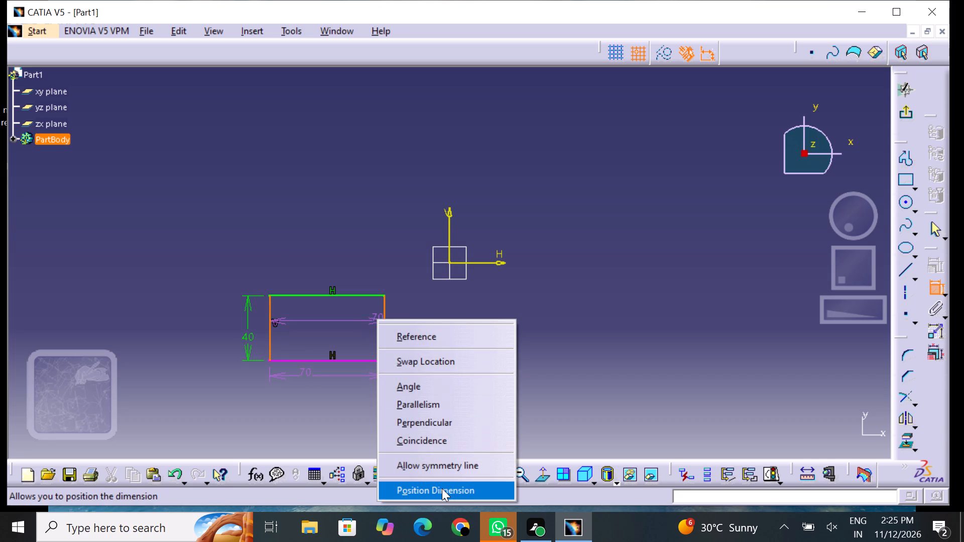
click(435, 466)
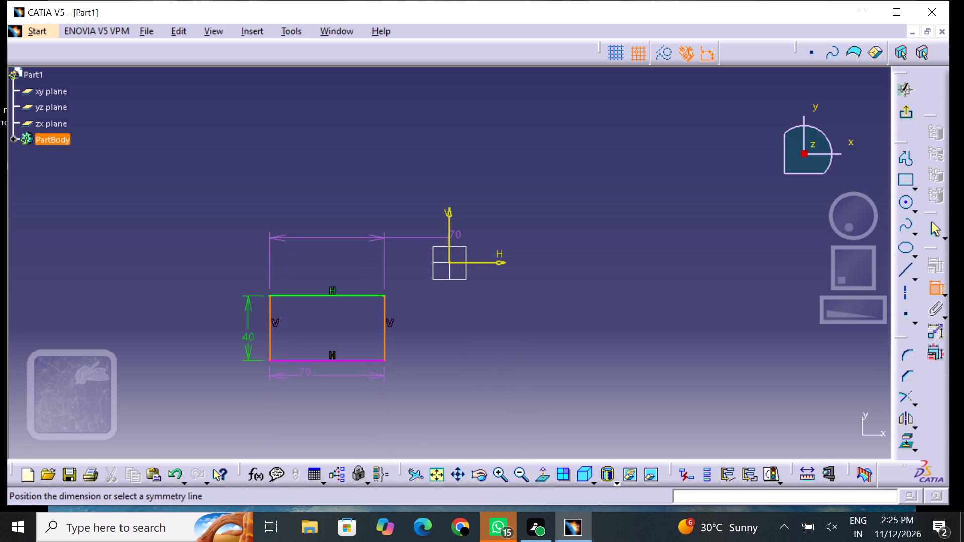
click(451, 230)
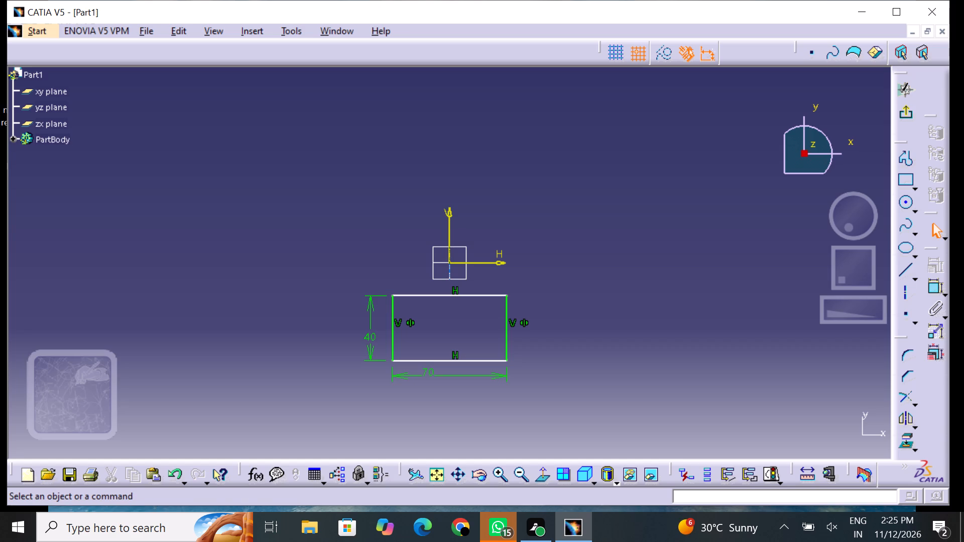
Set the rectangle's height dimension to 50 mm.
double_click(371, 337)
key(BackSpace)
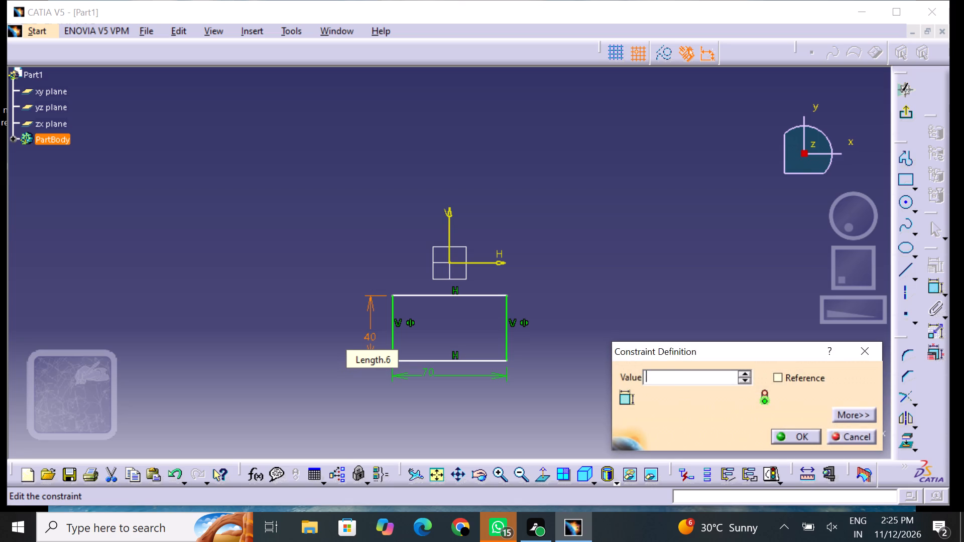
text(50)
key(Return)
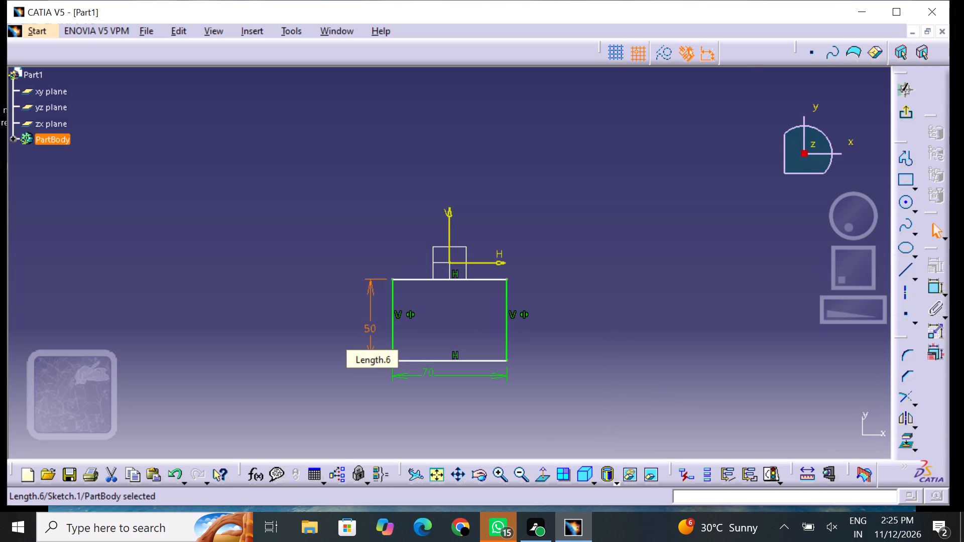
click(608, 355)
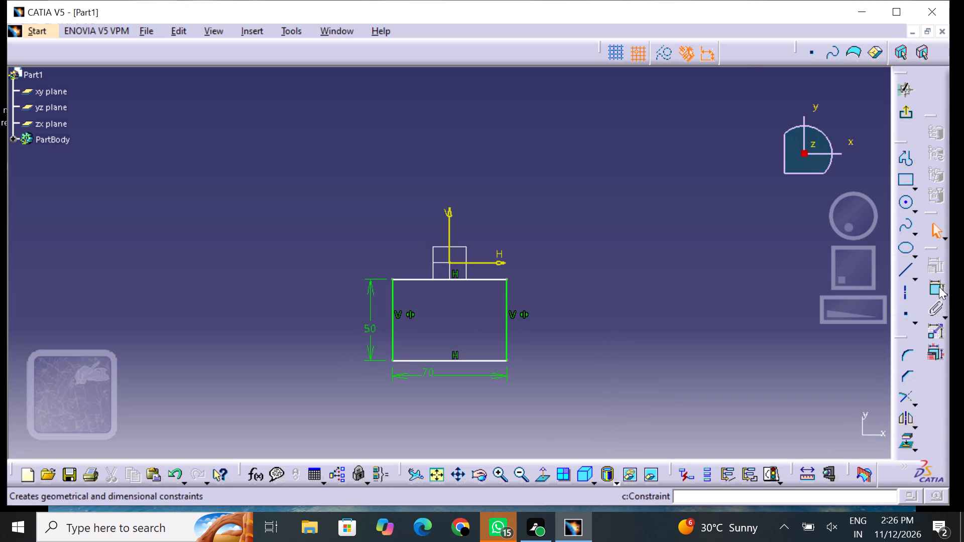
Constrain the rectangle's top and bottom edges to be symmetric about the horizontal H axis.
click(939, 287)
click(478, 279)
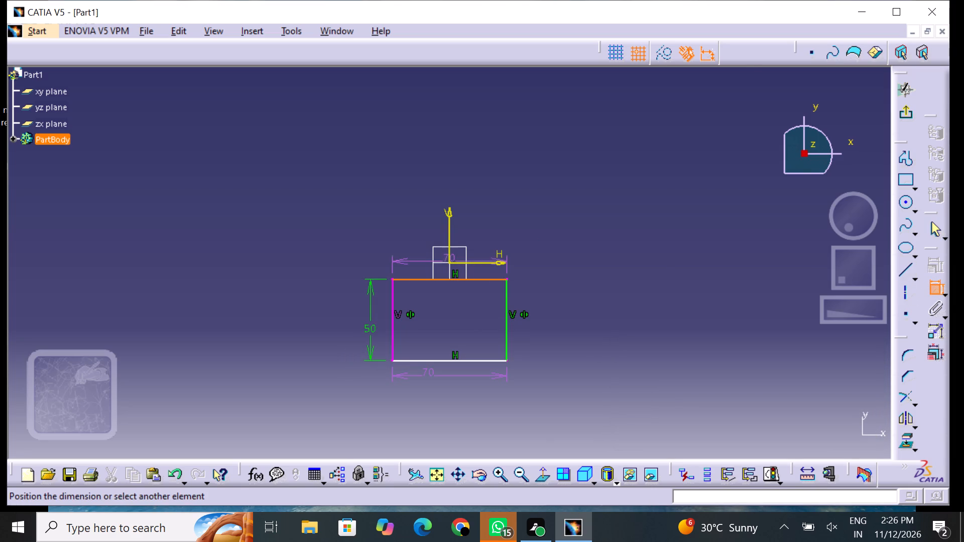
click(479, 359)
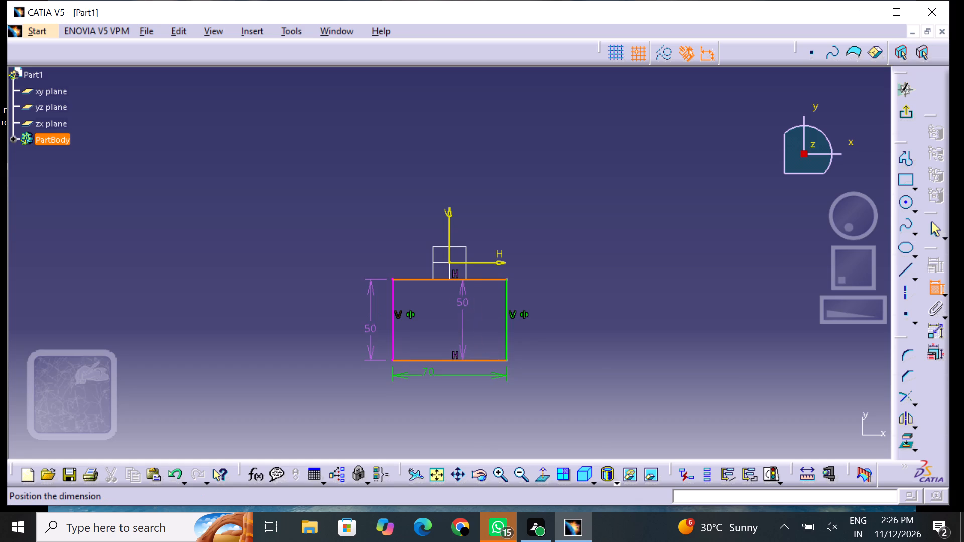
right_click(456, 307)
click(525, 454)
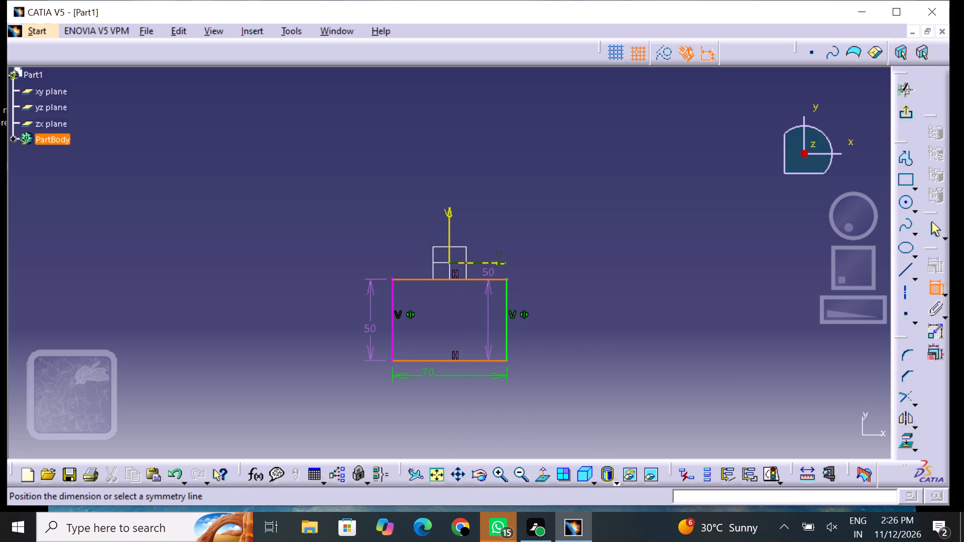
click(487, 264)
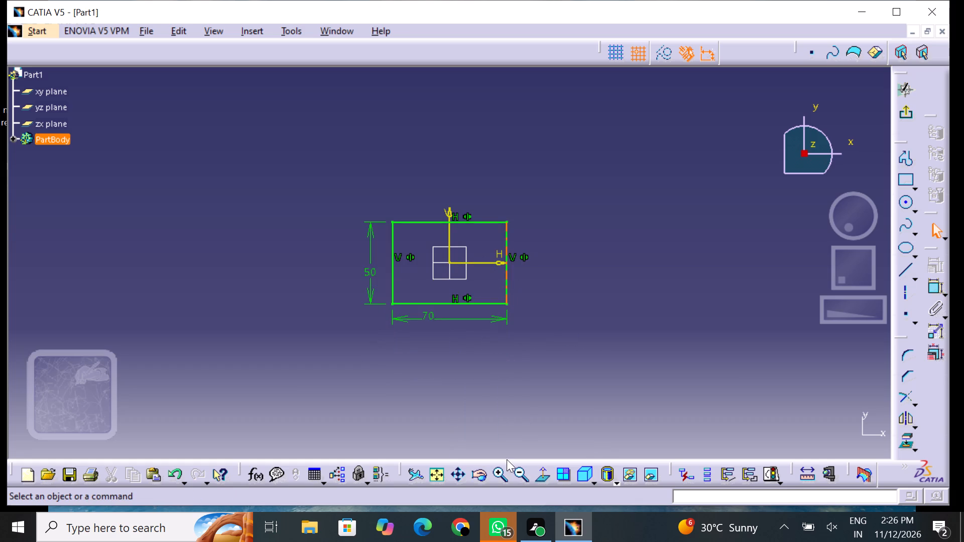
Dismiss the chat notification and exit the finished rectangle sketch to the 3D part.
triple_click(504, 473)
triple_click(504, 478)
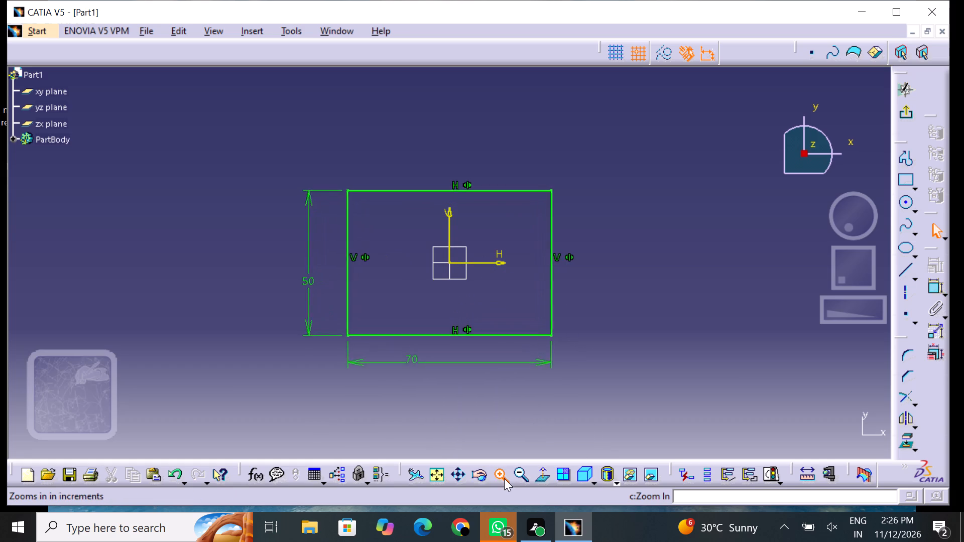
double_click(504, 478)
middle_drag(433, 251, 453, 246)
scroll(455, 246, up, 1)
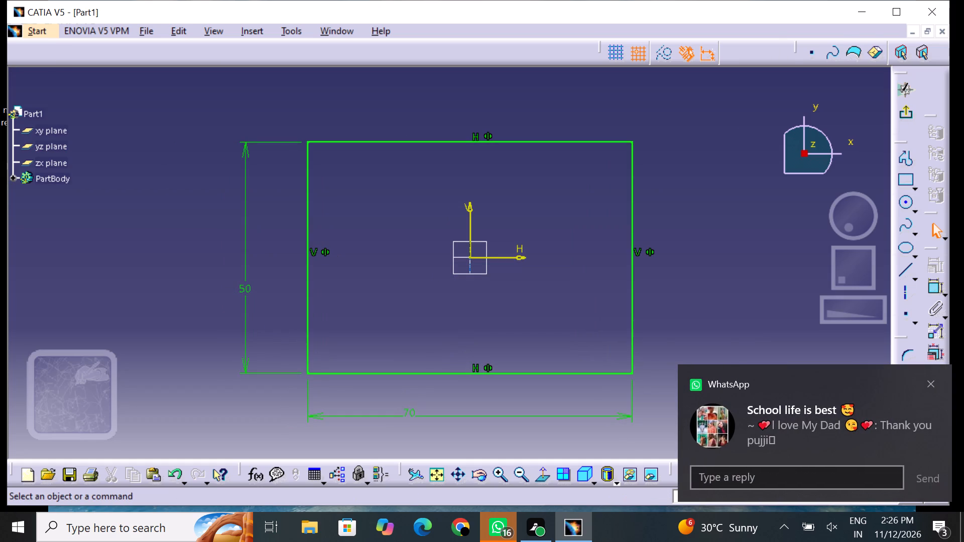
click(925, 379)
click(910, 110)
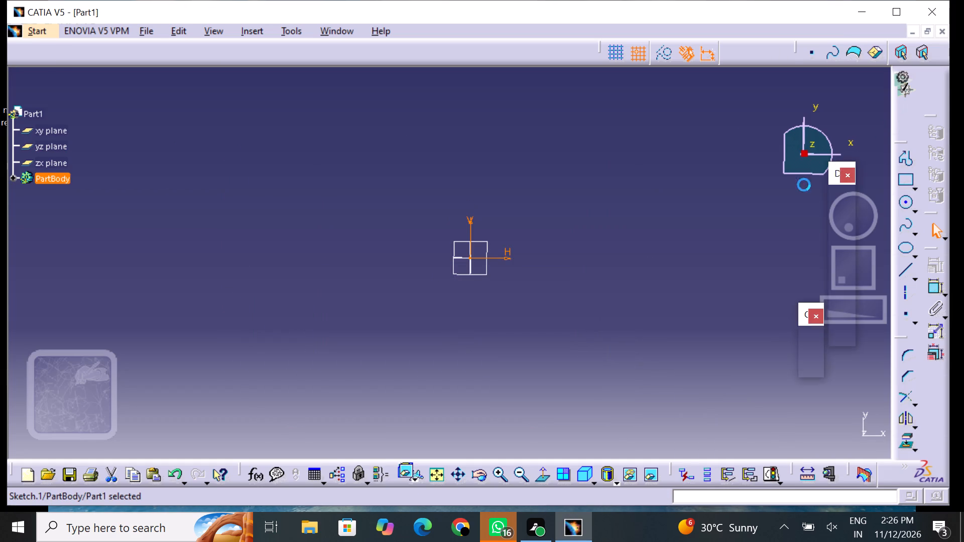
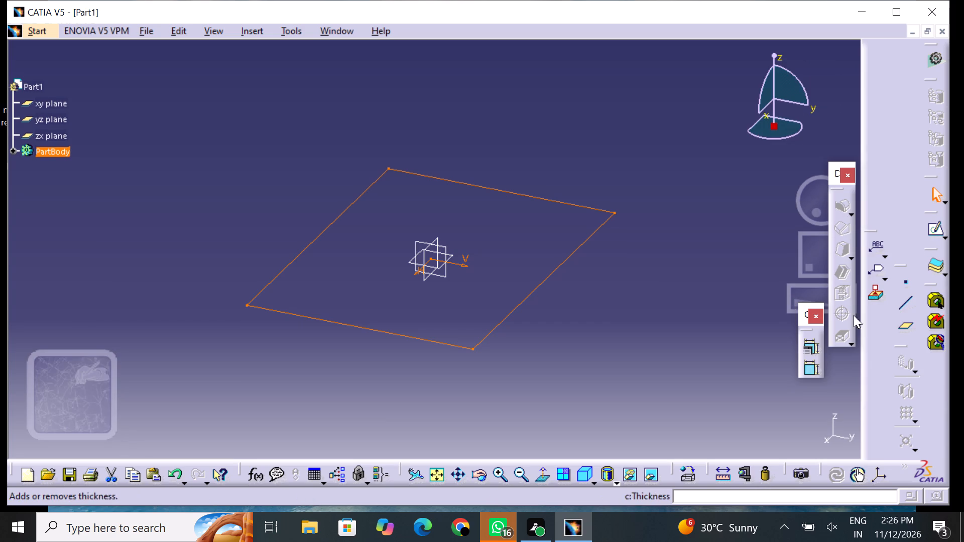
Rearrange the workspace by pulling out the Transformation Features tools and docking the floating Dress-Up Features tools.
drag(897, 349, 836, 368)
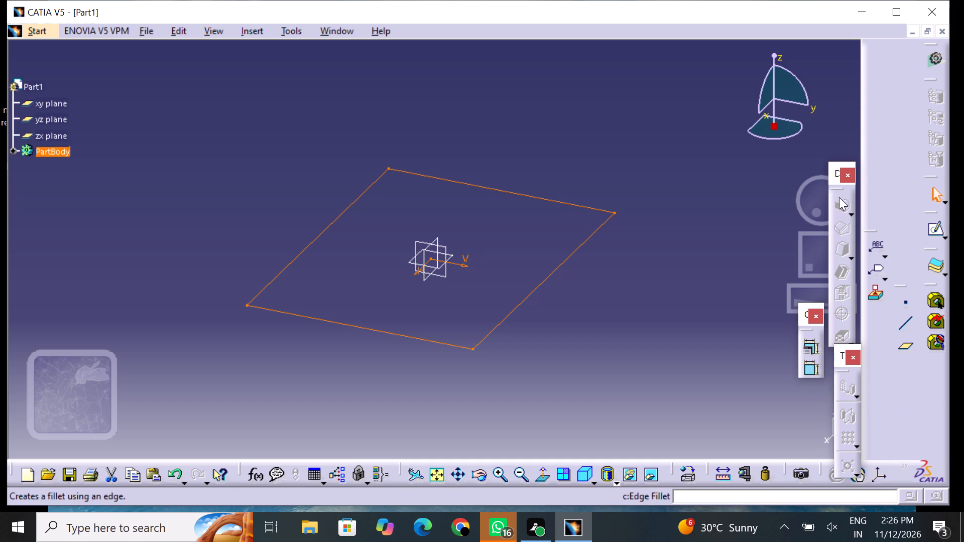
drag(837, 195, 787, 196)
drag(797, 201, 804, 200)
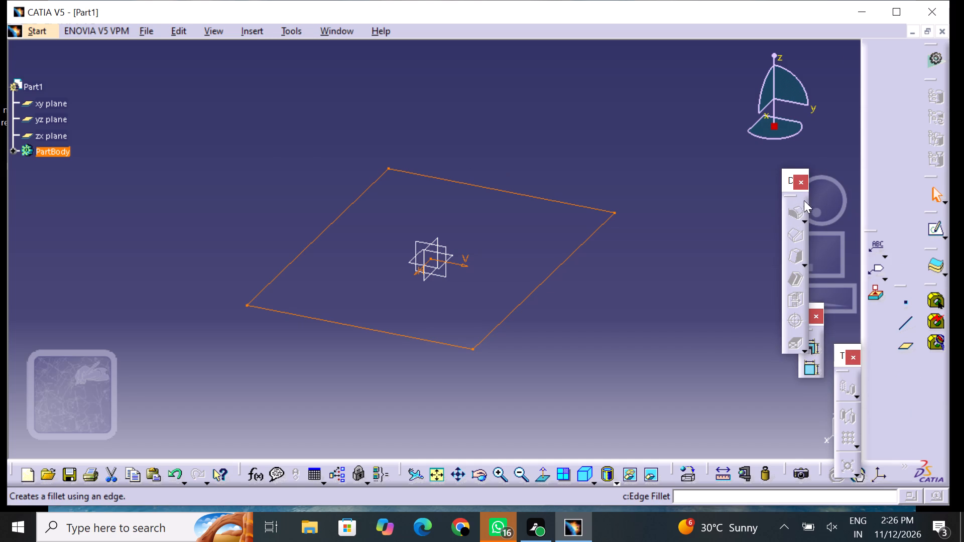
drag(804, 200, 878, 182)
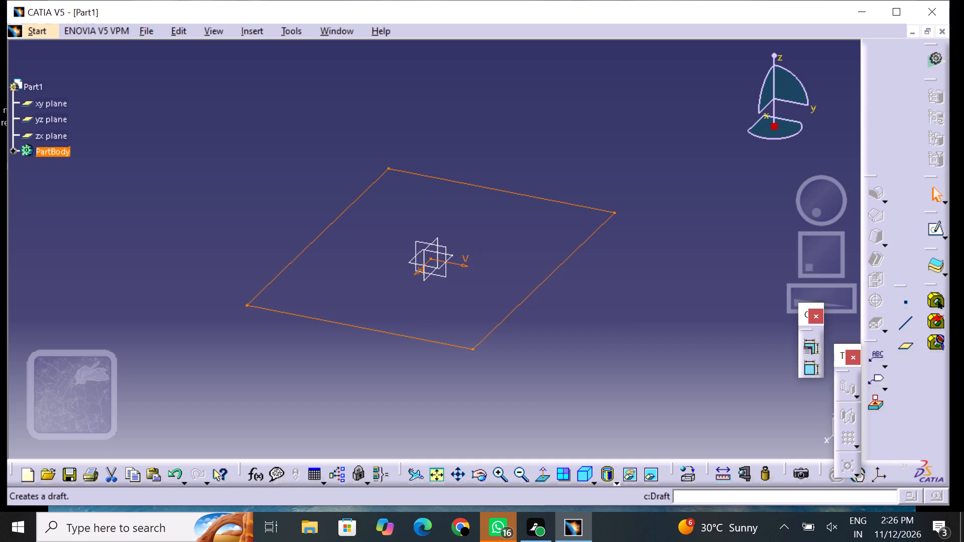
Pad the centred rectangle sketch upward along z with a length of 50 mm.
click(252, 35)
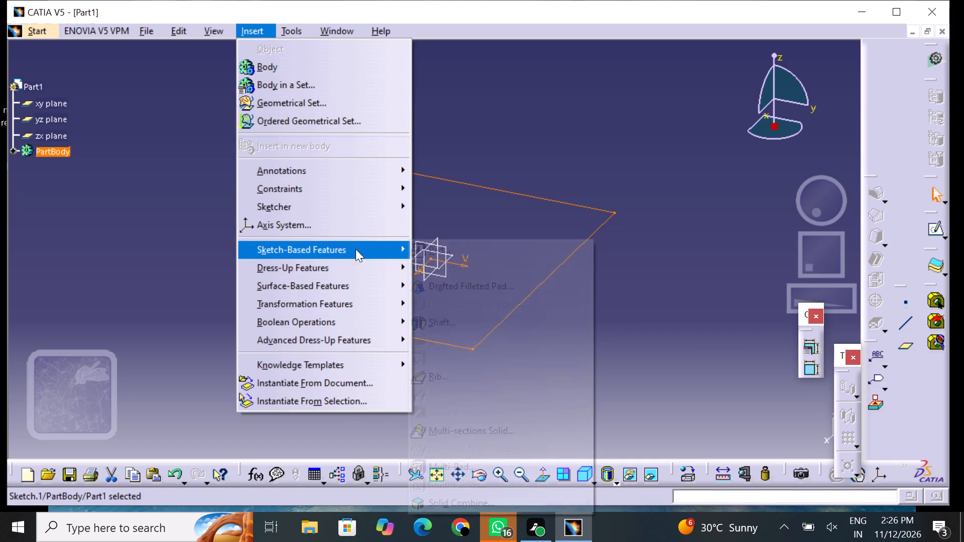
click(355, 249)
click(479, 250)
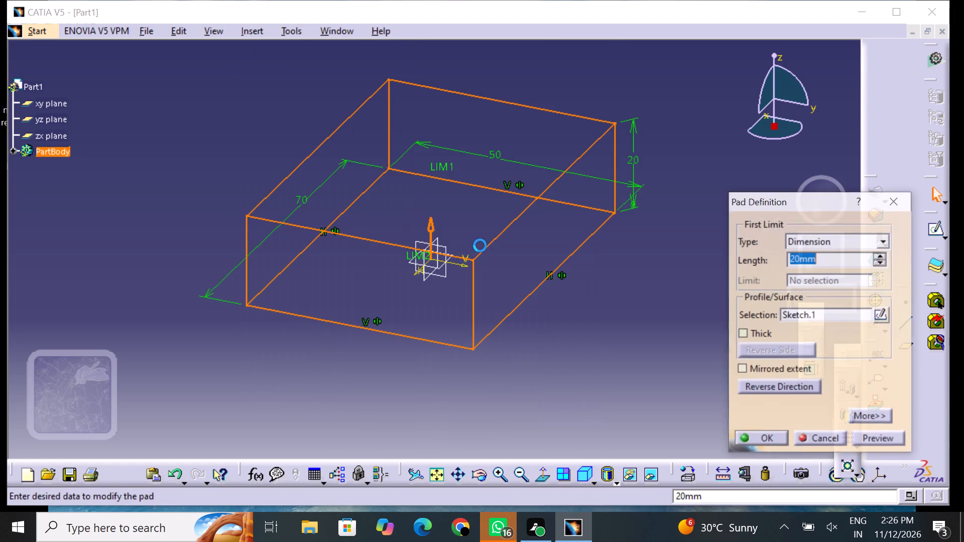
key(BackSpace)
text(50)
click(787, 379)
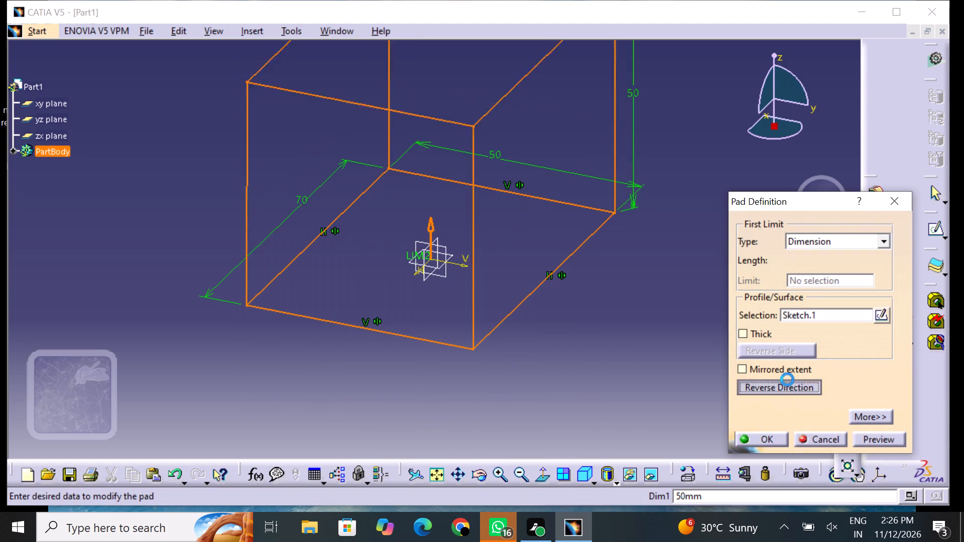
click(790, 381)
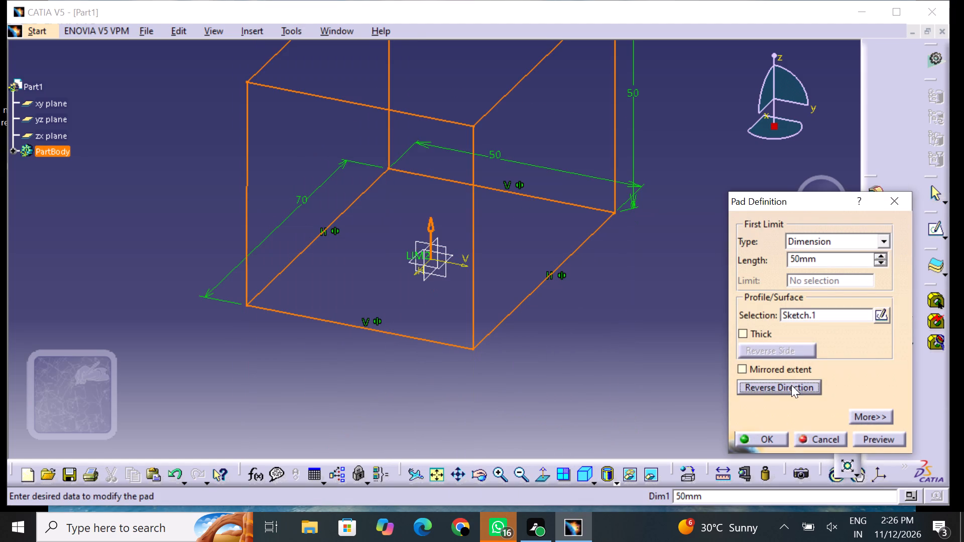
click(879, 438)
click(770, 438)
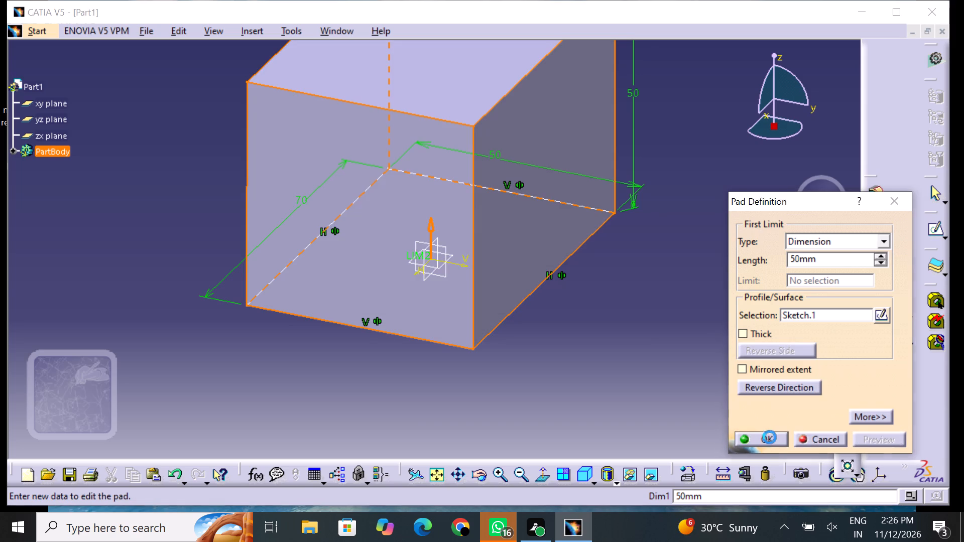
click(539, 335)
Start a new sketch on the block's 70 mm long side face parallel to the zx plane.
middle_drag(555, 208, 548, 338)
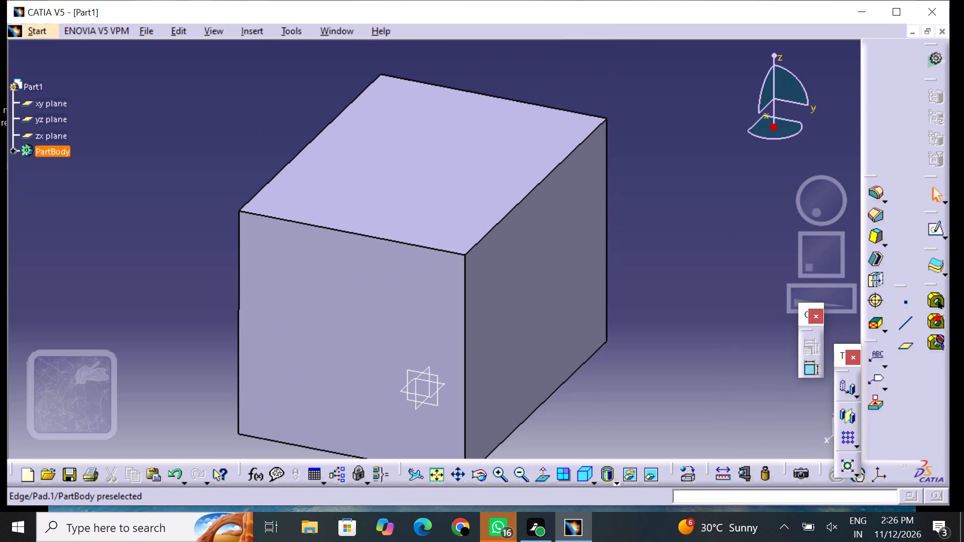
middle_drag(669, 240, 448, 290)
right_drag(671, 240, 448, 290)
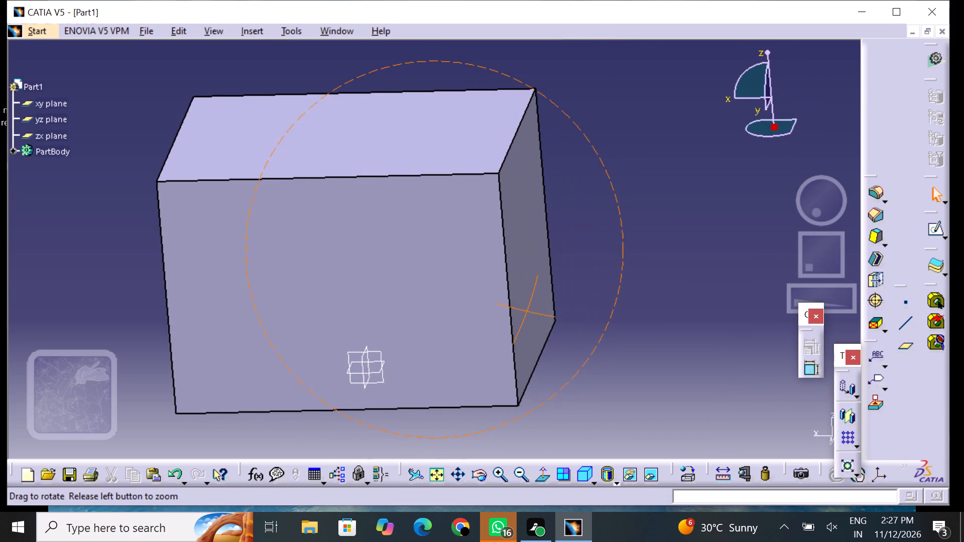
right_drag(448, 290, 448, 262)
middle_drag(448, 290, 448, 262)
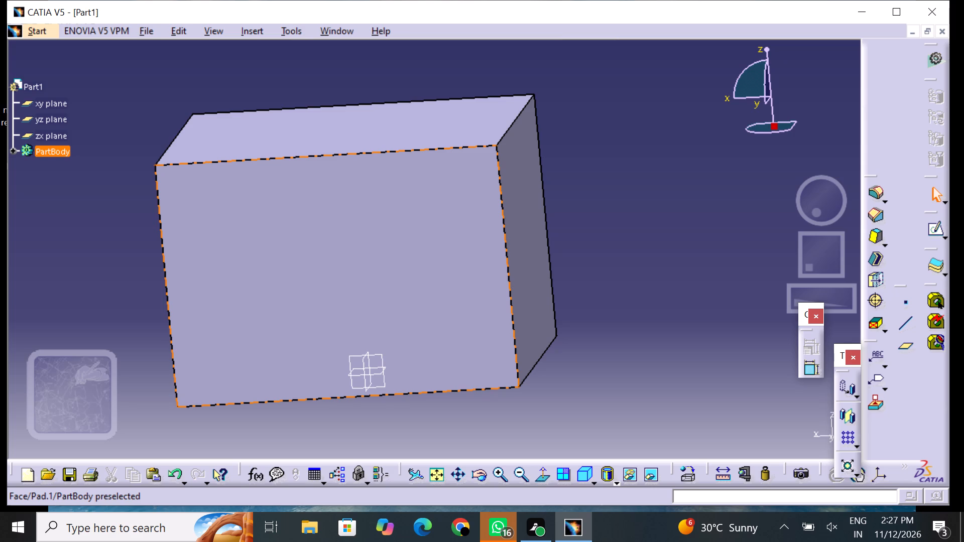
click(409, 260)
click(929, 232)
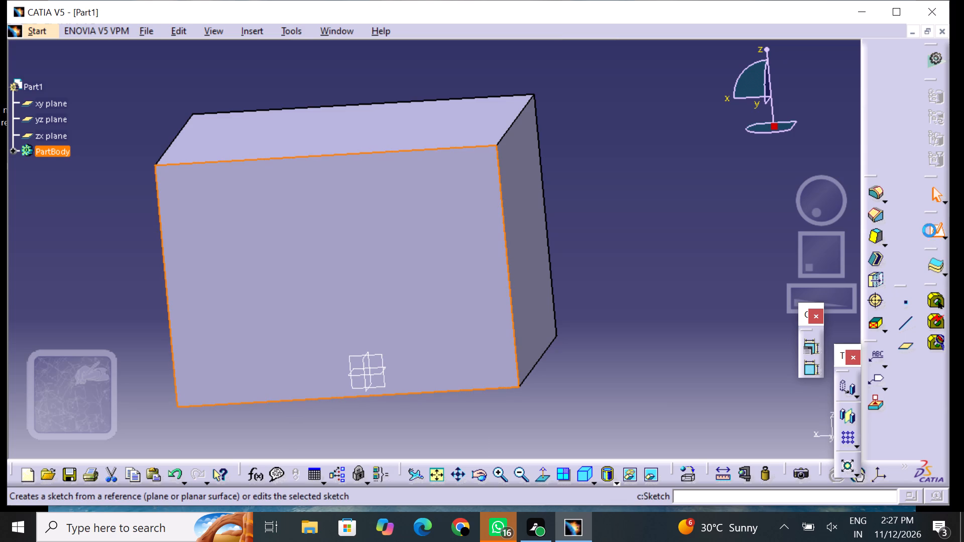
Project the block face's bottom edge into the sketch as reference geometry.
middle_drag(551, 234, 605, 201)
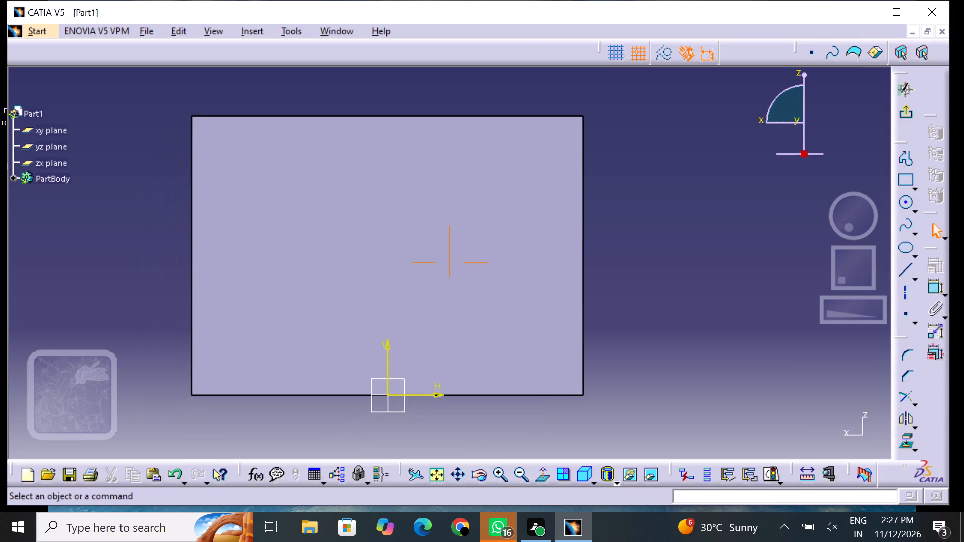
middle_drag(605, 201, 624, 188)
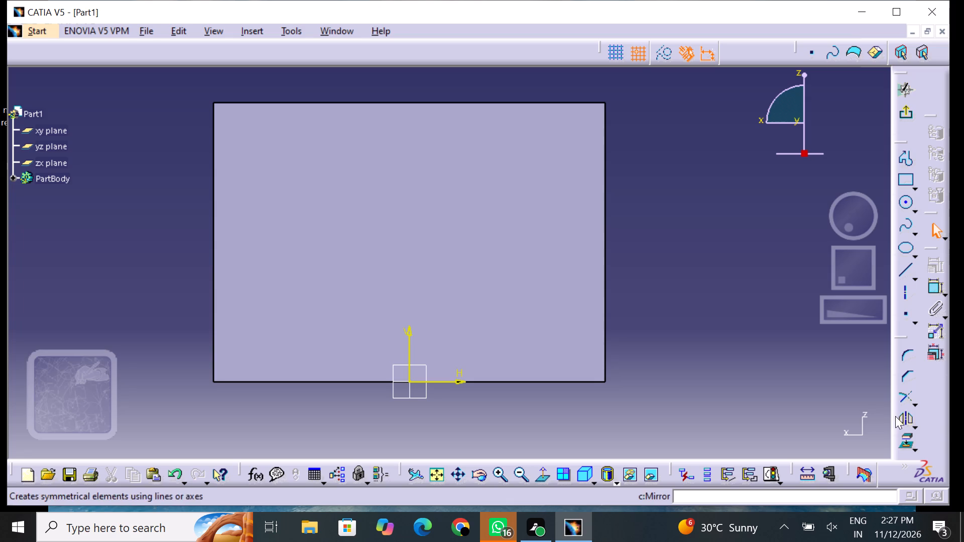
click(906, 442)
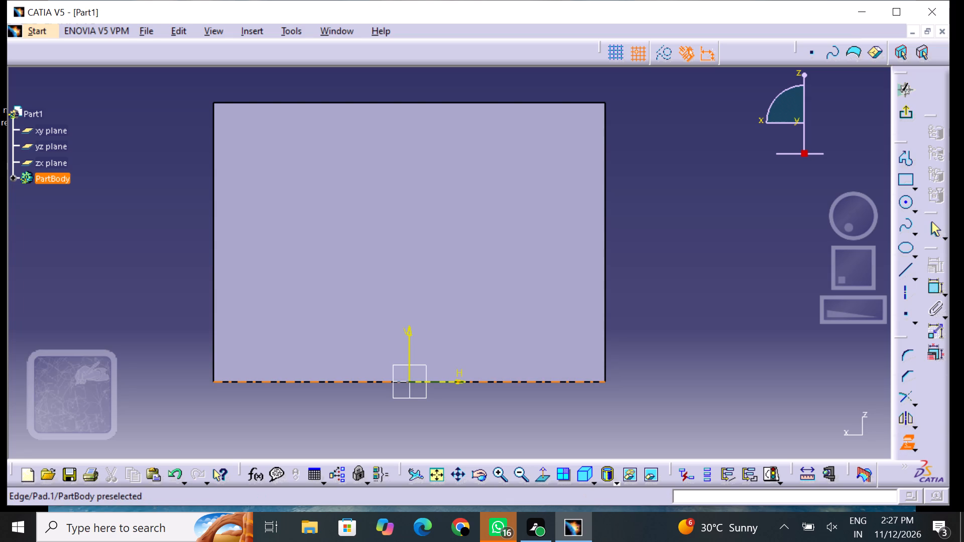
click(520, 380)
click(712, 388)
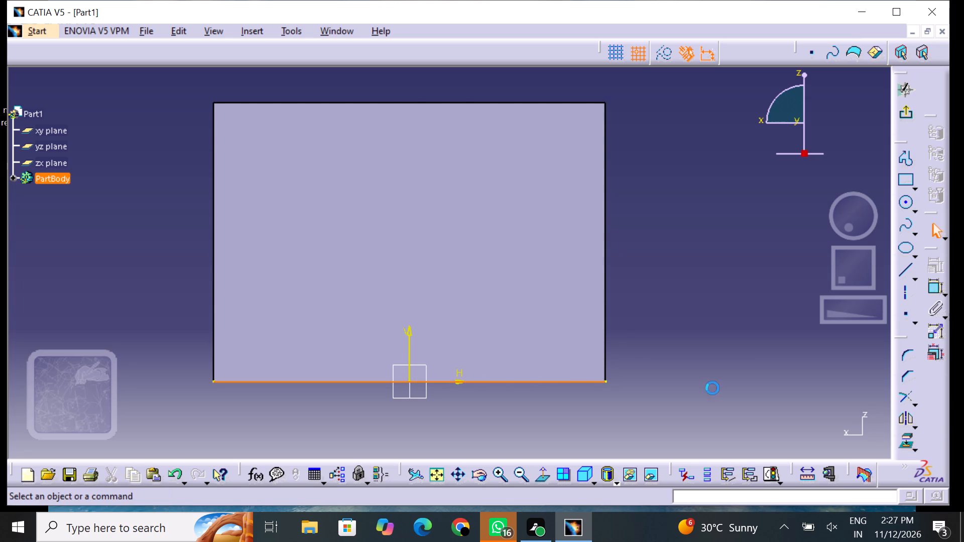
Draw an open three-sided profile about 10 × 10 mm standing on the projected bottom edge, from H -20 mm to H -10 mm.
middle_drag(510, 251, 566, 266)
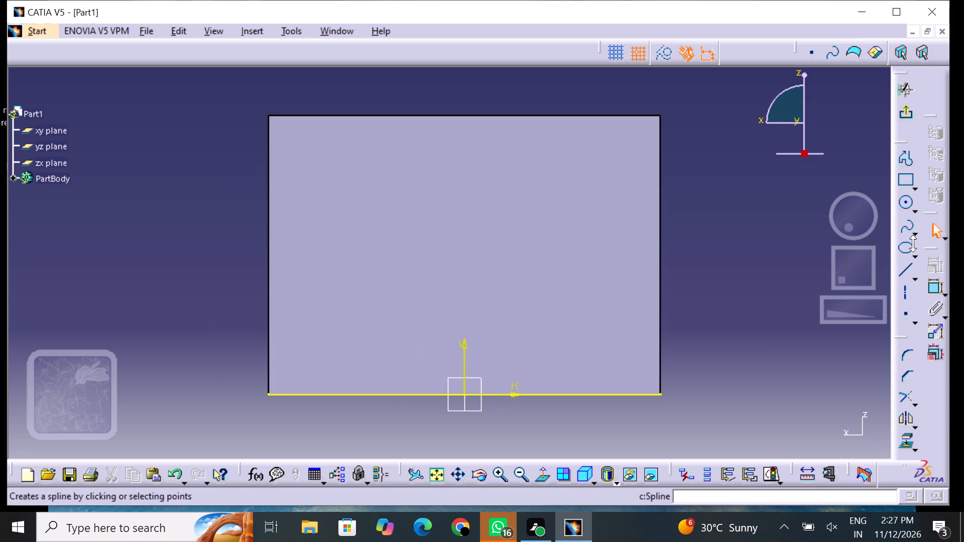
click(900, 159)
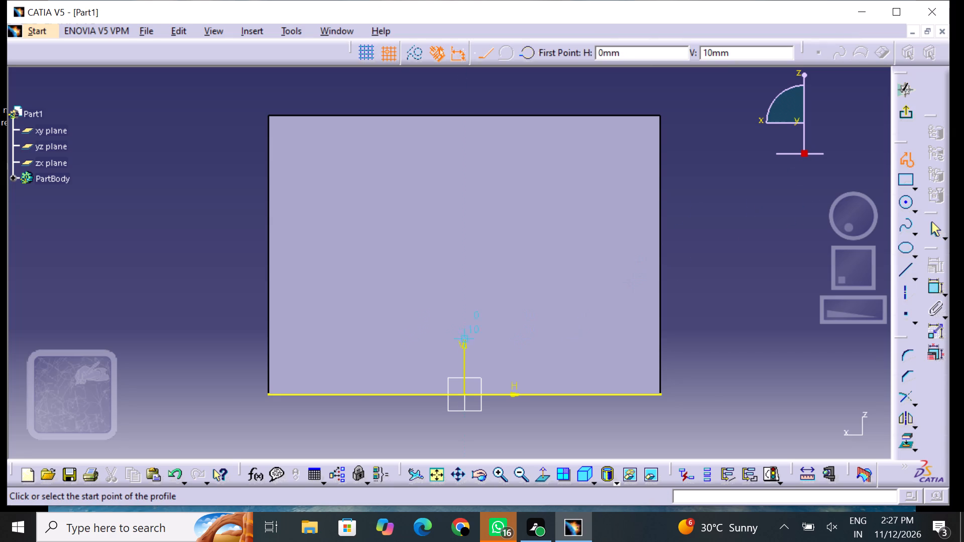
click(330, 392)
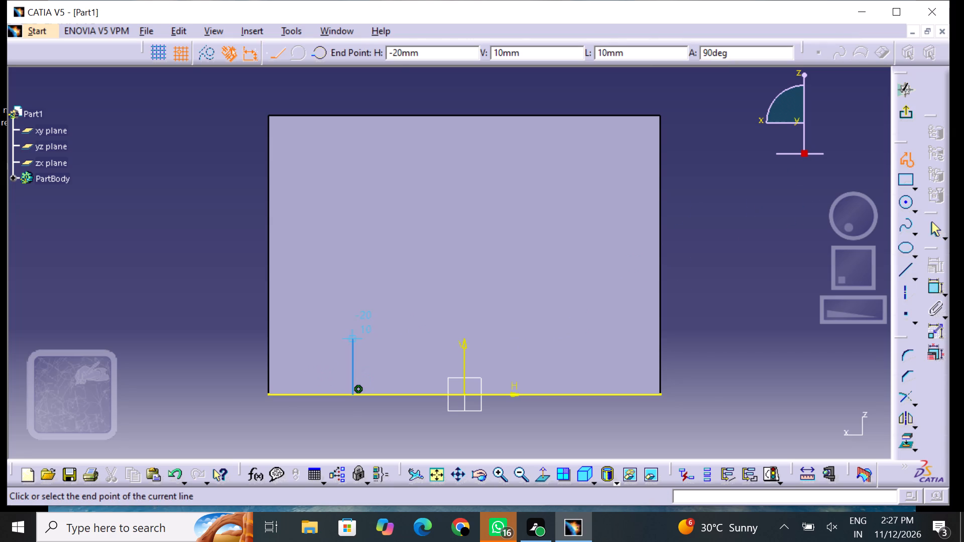
click(338, 348)
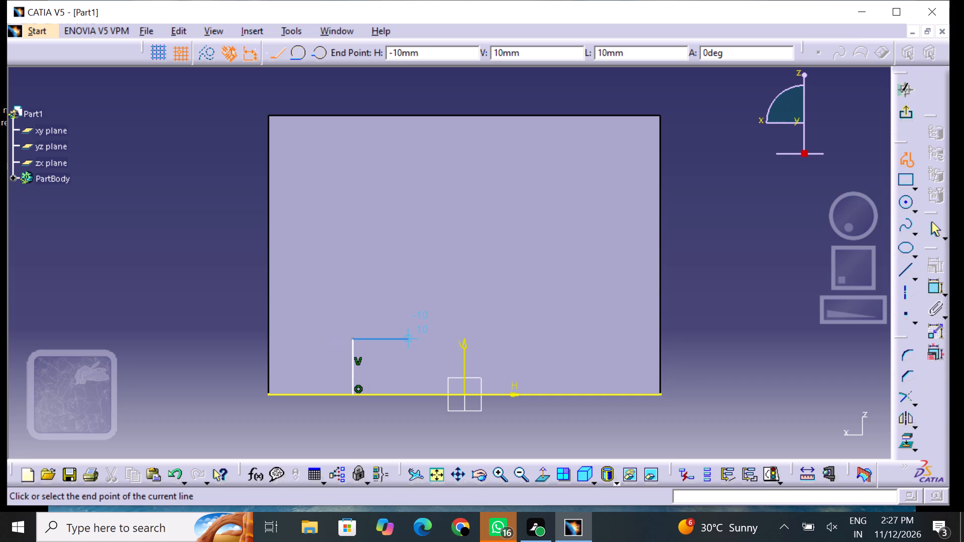
click(426, 349)
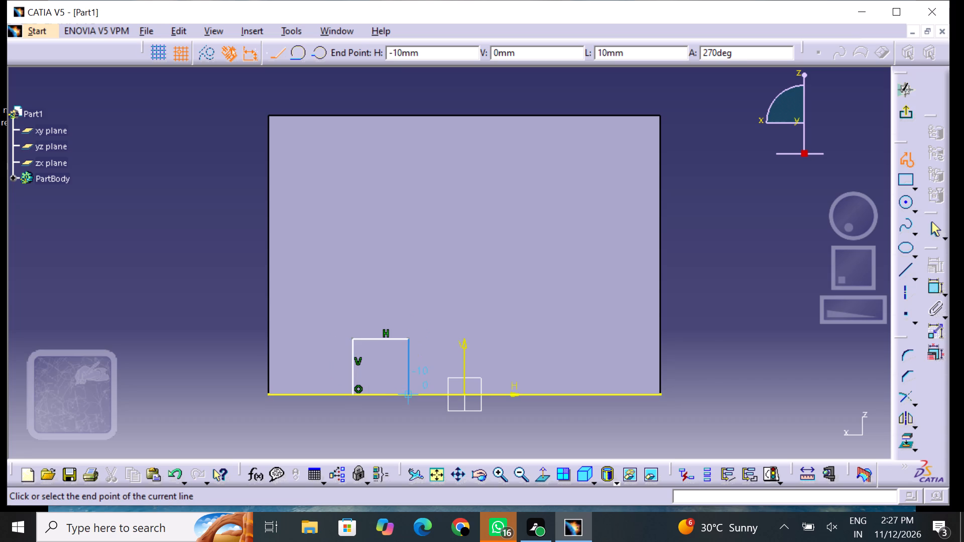
click(413, 395)
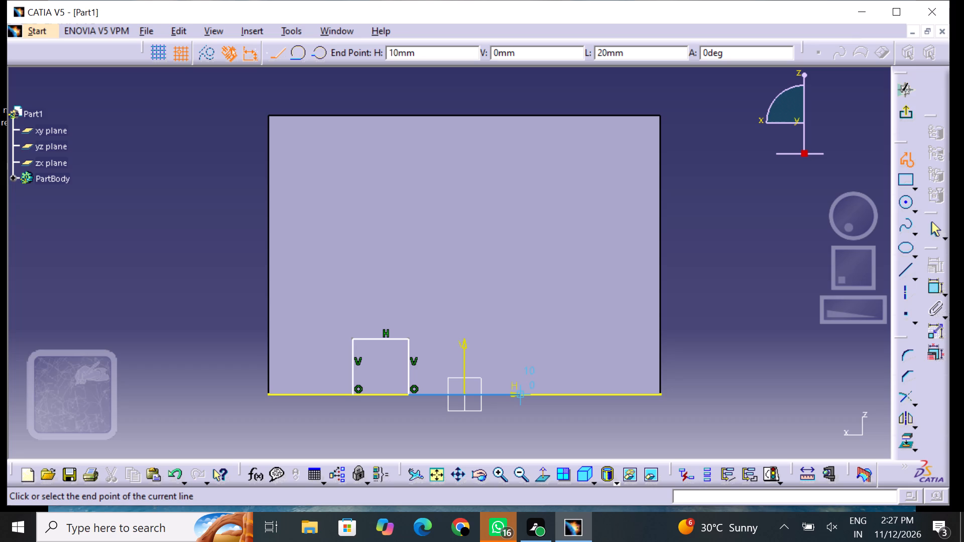
key(Escape)
key(Escape)
key(Escape)
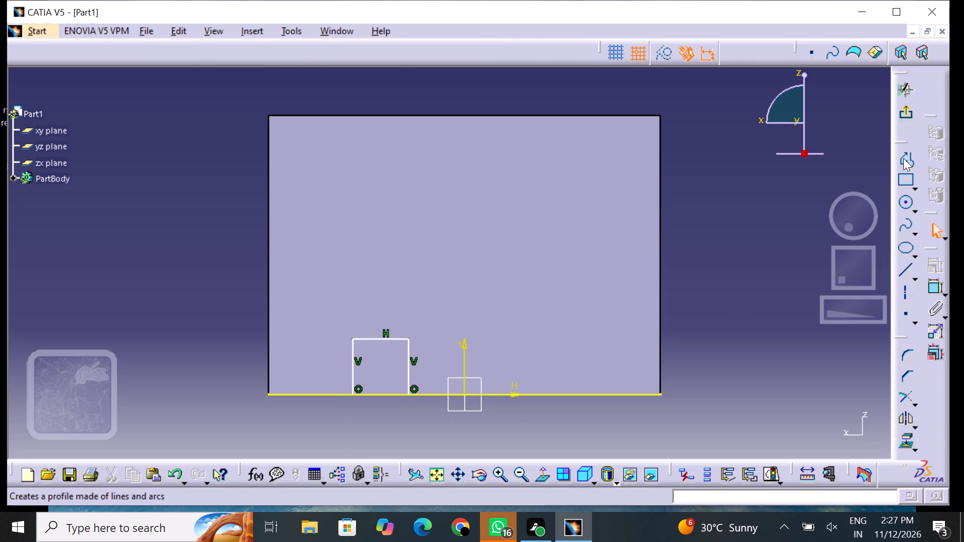
Draw a second open three-sided profile about 10 × 10 mm on the bottom edge, from H 20 mm to H 30 mm.
click(904, 158)
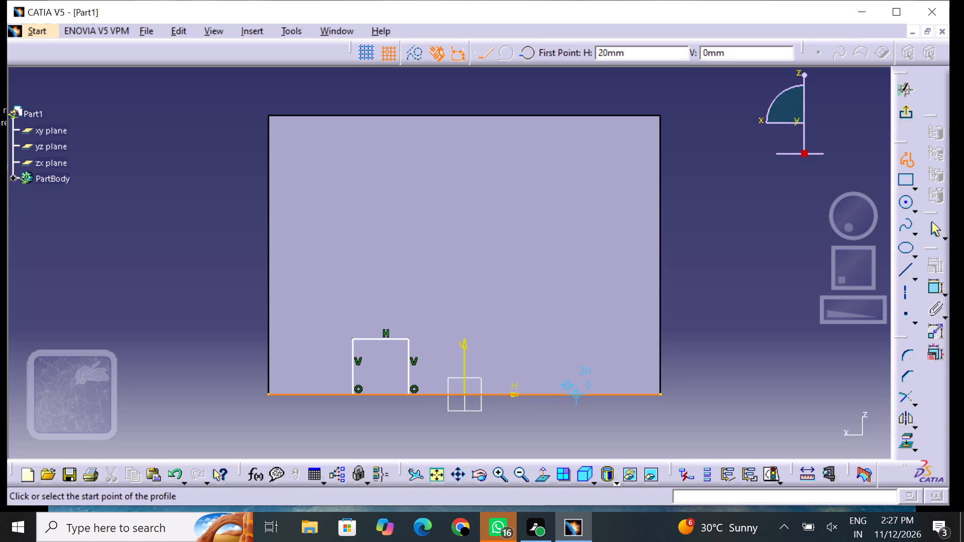
click(565, 391)
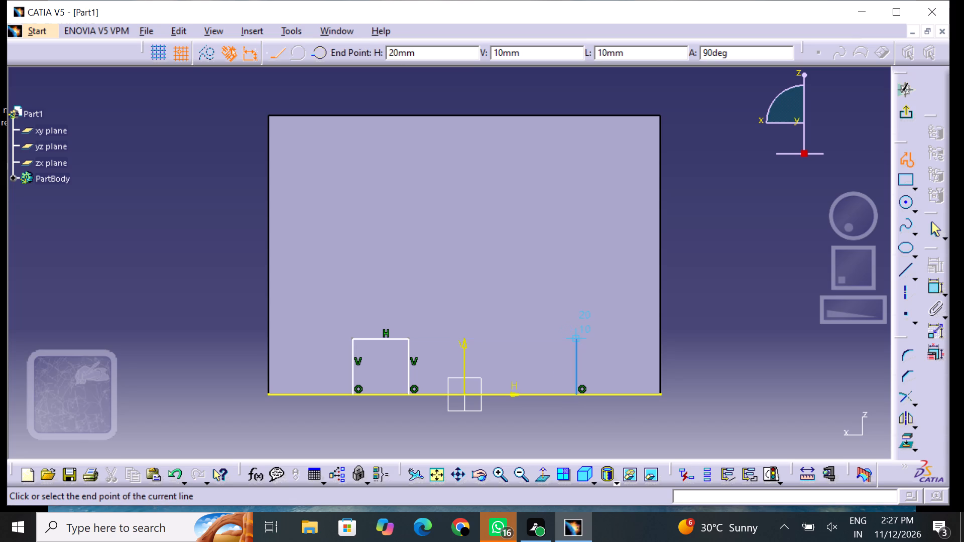
click(576, 337)
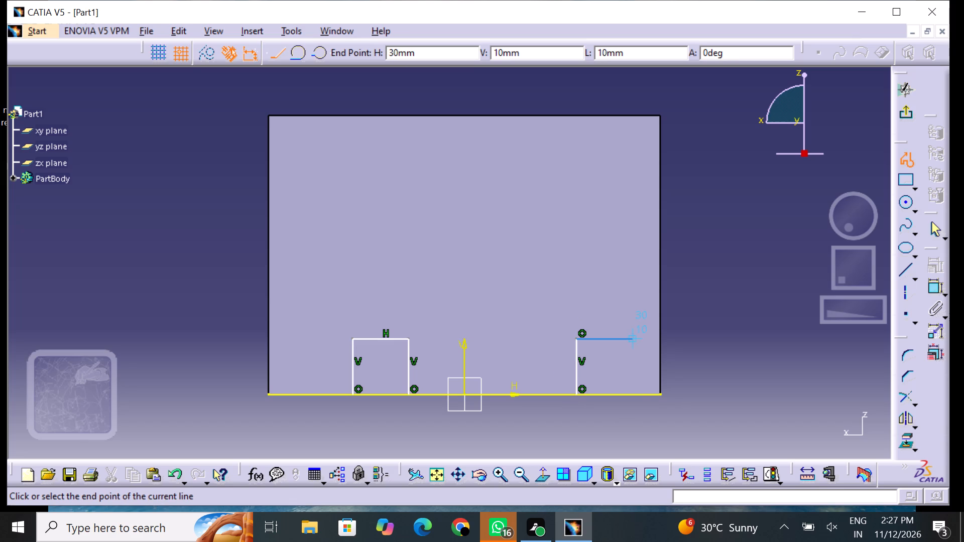
click(616, 342)
click(624, 399)
key(Escape)
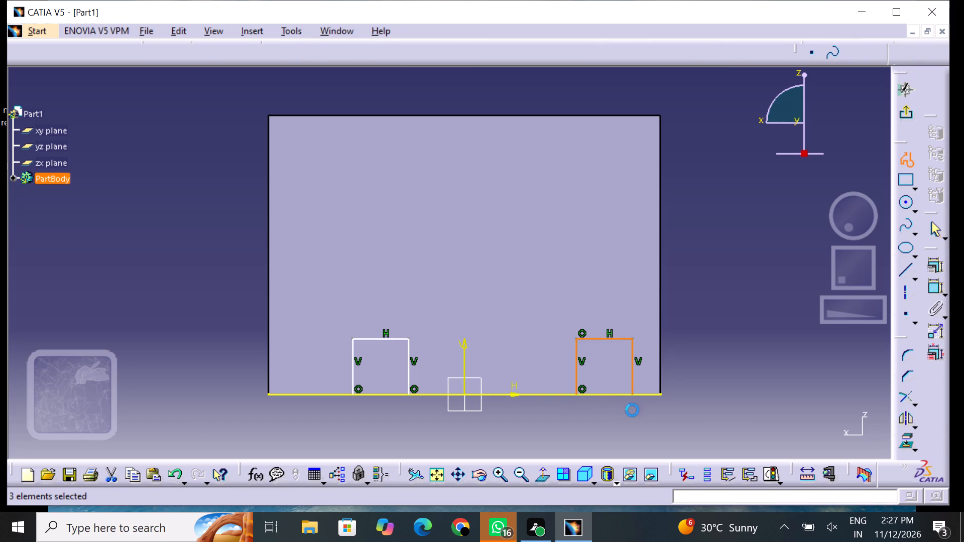
key(Escape)
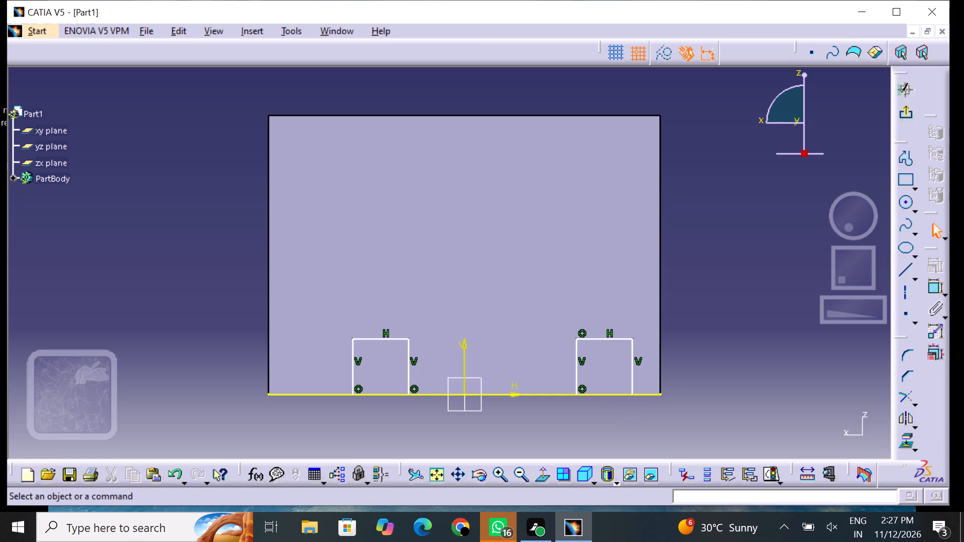
Dimension the height of the left profile's outer vertical line, placing the dimension outside the block's left edge.
middle_drag(639, 395, 623, 358)
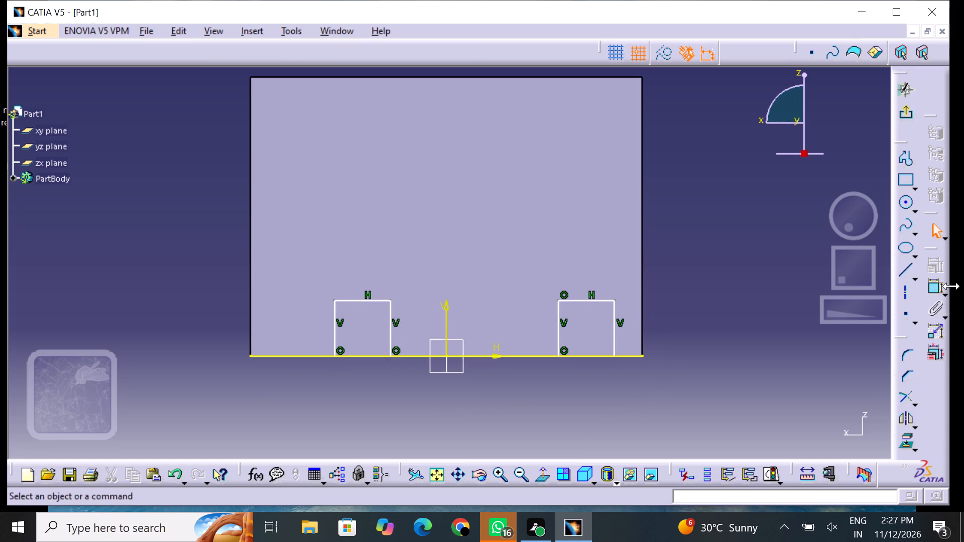
click(933, 295)
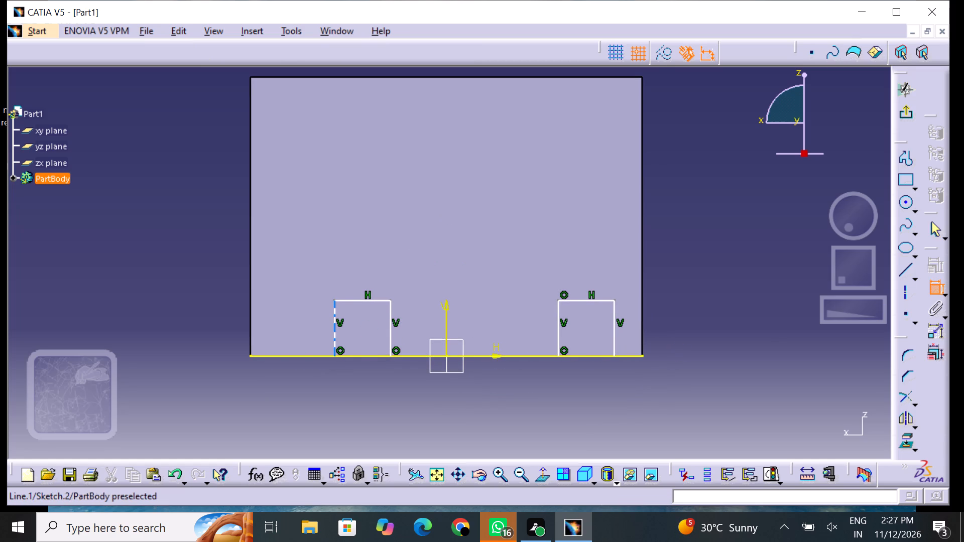
click(335, 339)
click(232, 334)
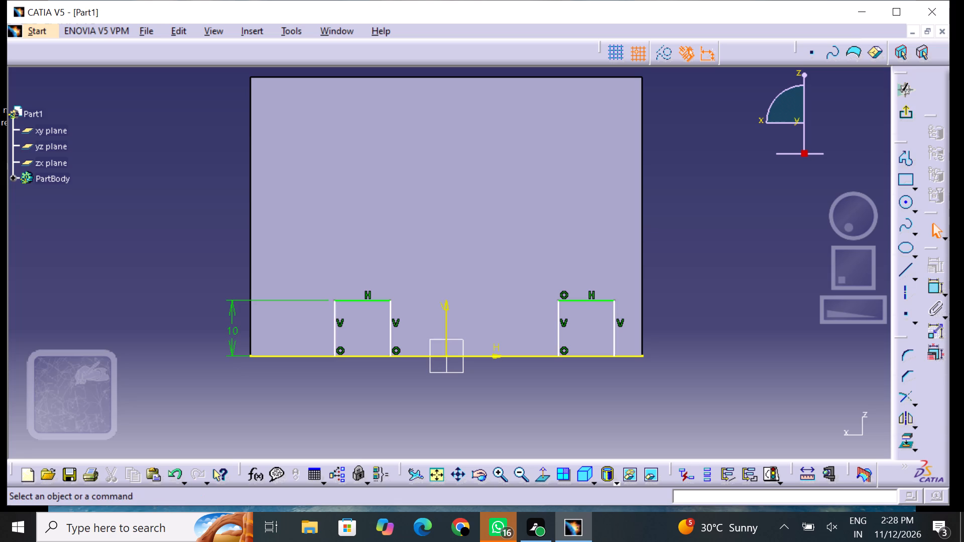
click(356, 415)
Dimension the width of the left profile's top line, placing the dimension just above it.
click(934, 294)
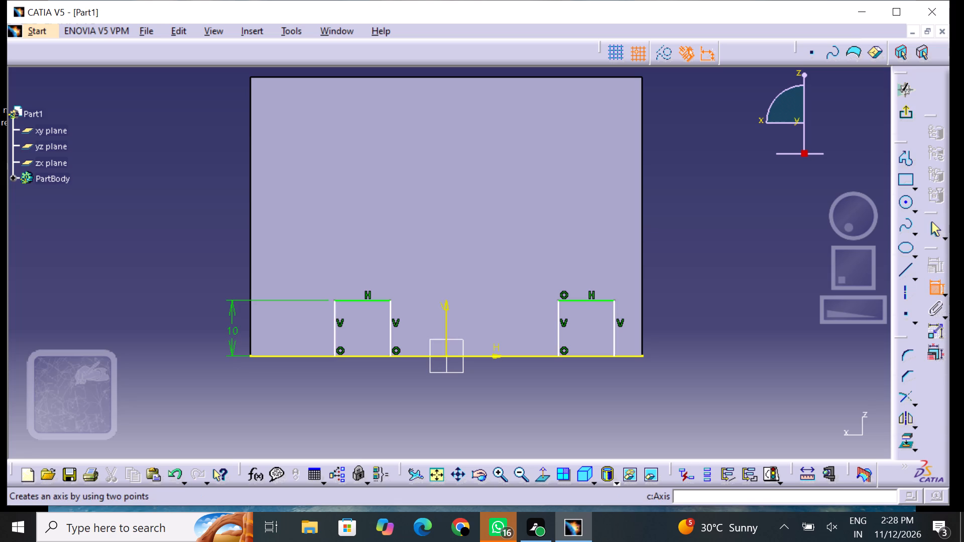
click(363, 300)
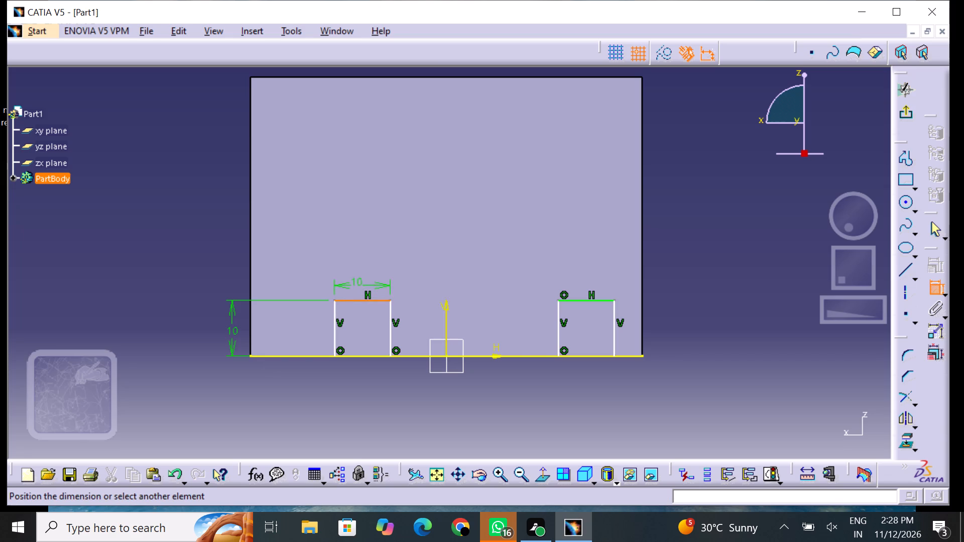
click(366, 282)
click(487, 410)
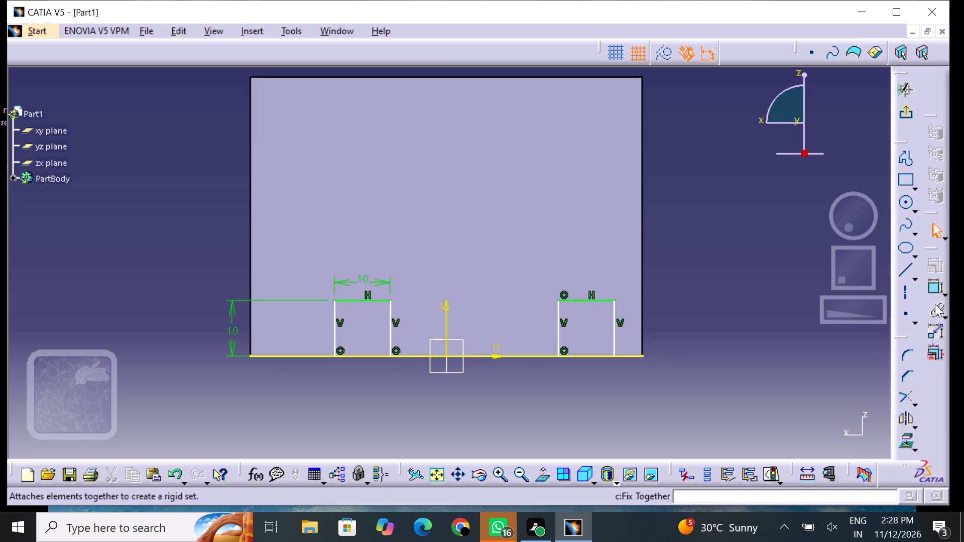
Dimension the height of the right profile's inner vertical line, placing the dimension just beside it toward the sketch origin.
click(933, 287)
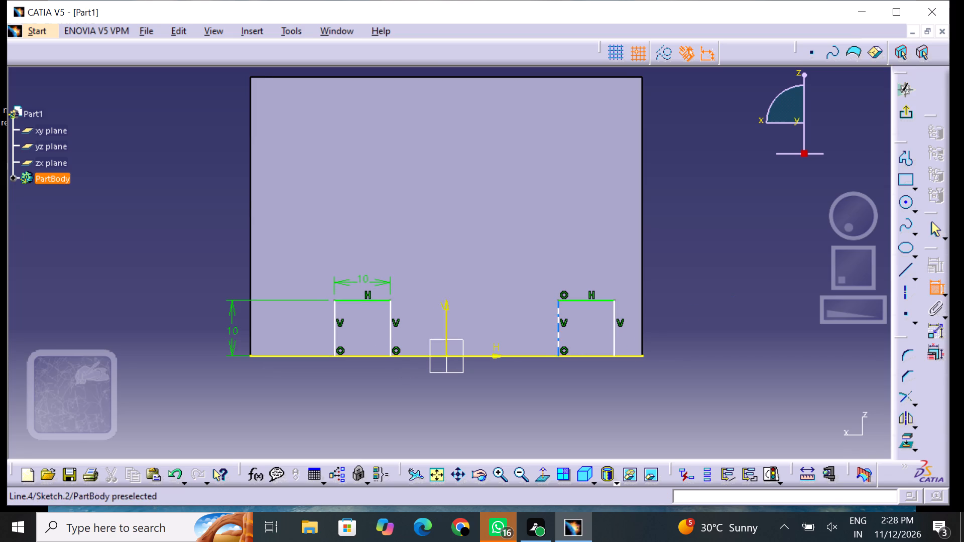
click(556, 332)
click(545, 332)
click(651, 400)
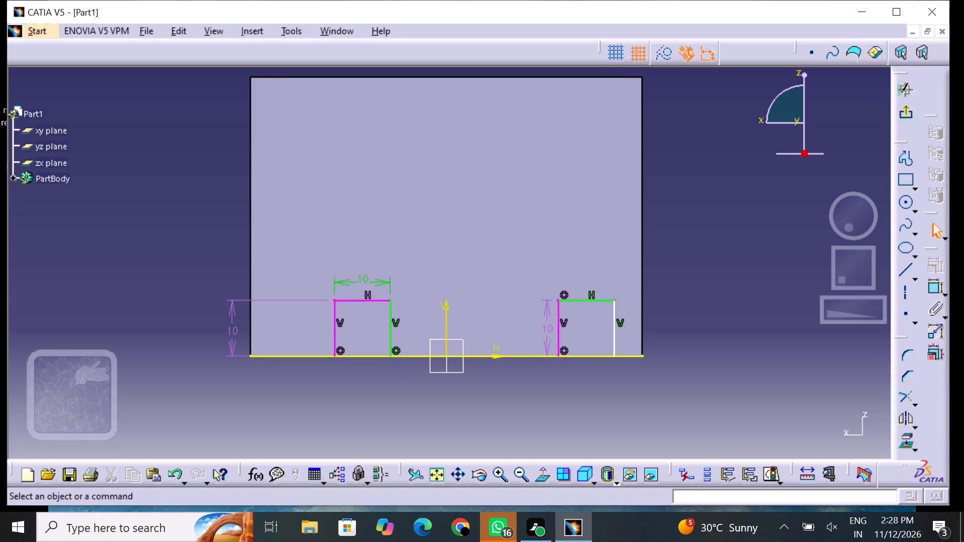
Dimension the width of the right profile's top line, placing the dimension just above it.
drag(935, 289, 927, 289)
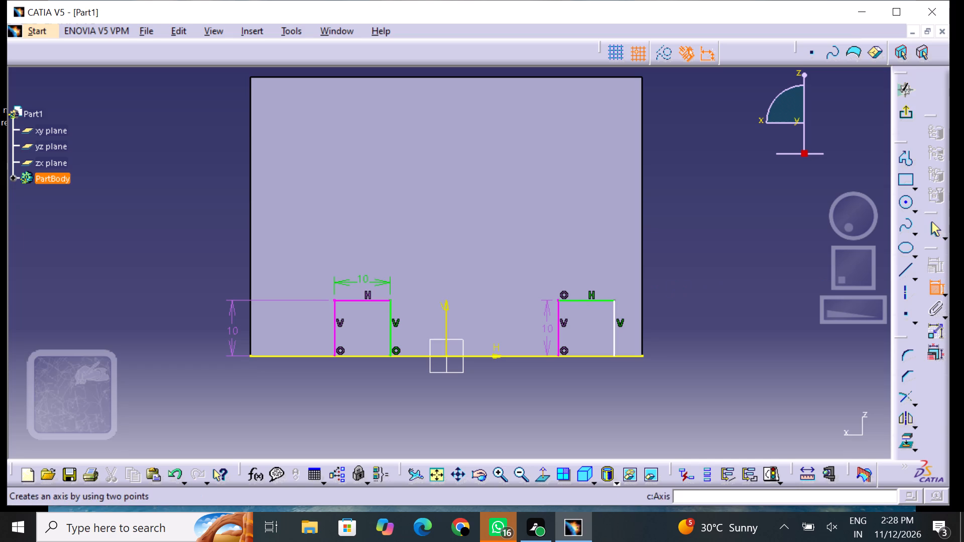
drag(593, 296, 593, 288)
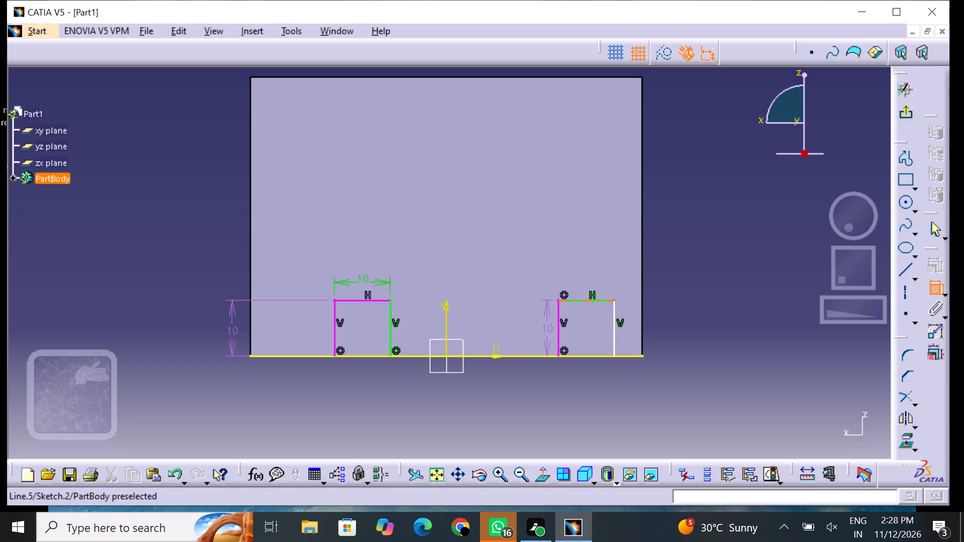
drag(590, 301, 591, 291)
click(590, 283)
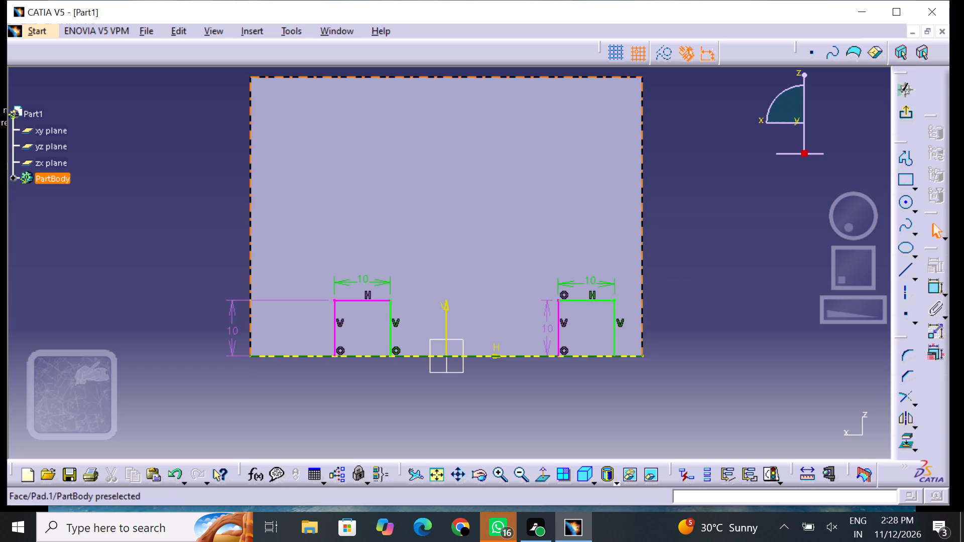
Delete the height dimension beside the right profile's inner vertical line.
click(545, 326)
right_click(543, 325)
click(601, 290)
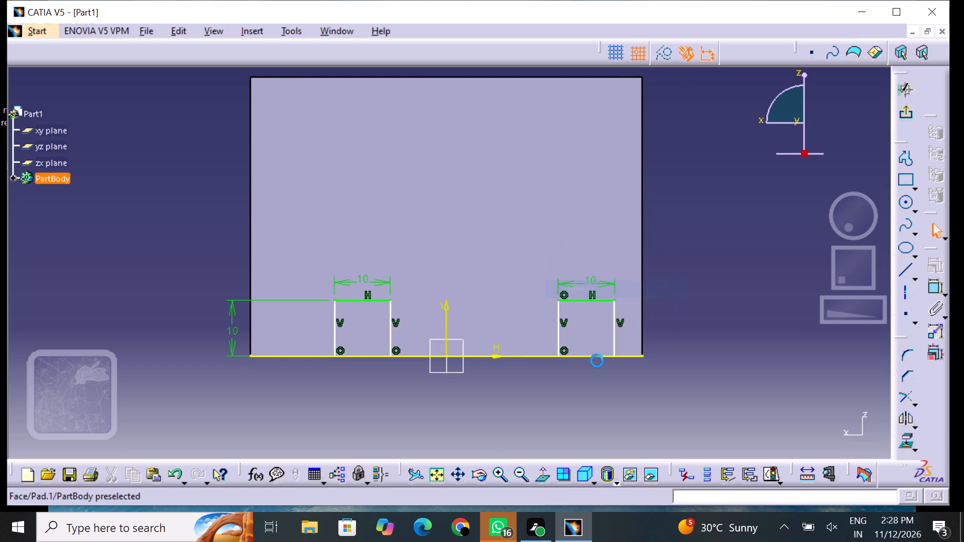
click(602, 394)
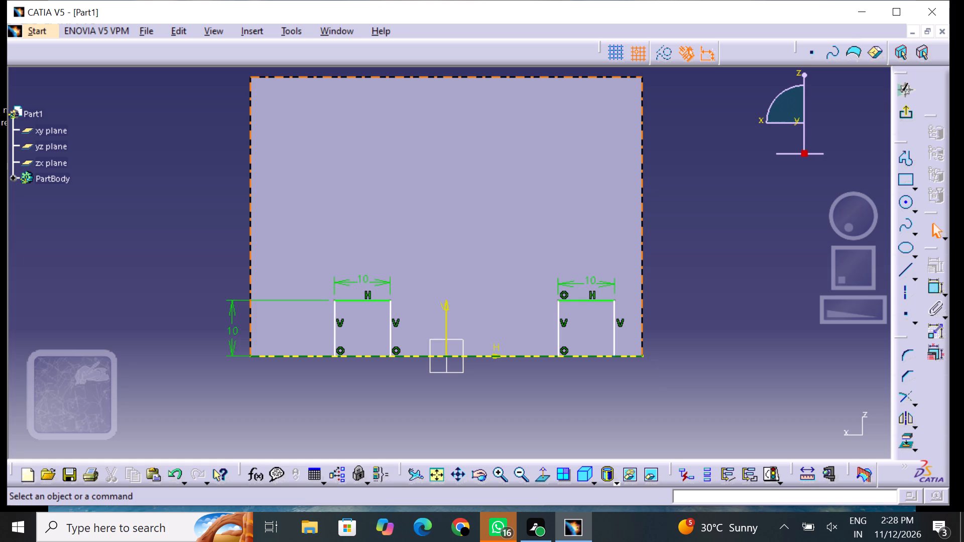
Dimension the gap between the two profiles' inner vertical lines, placing the dimension level with their top lines.
drag(933, 286, 926, 296)
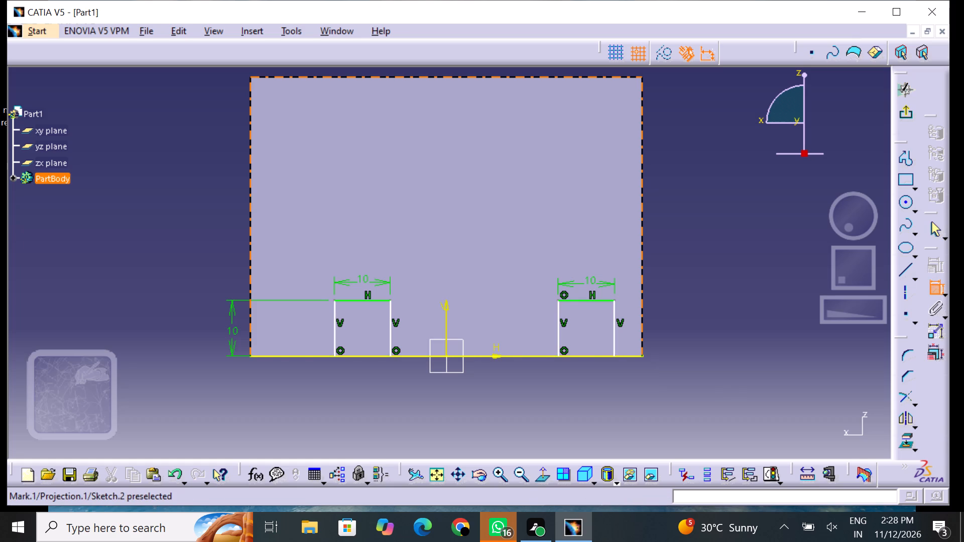
click(392, 352)
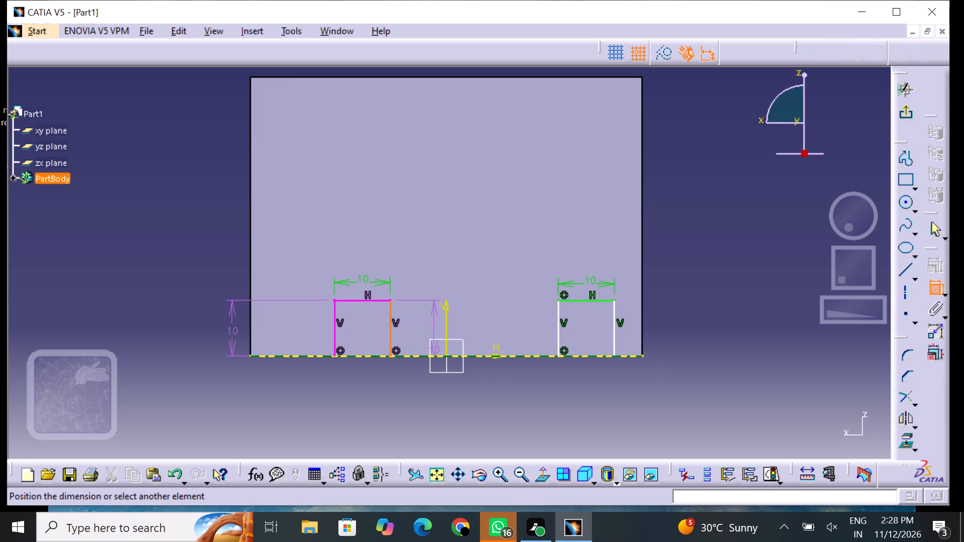
click(557, 352)
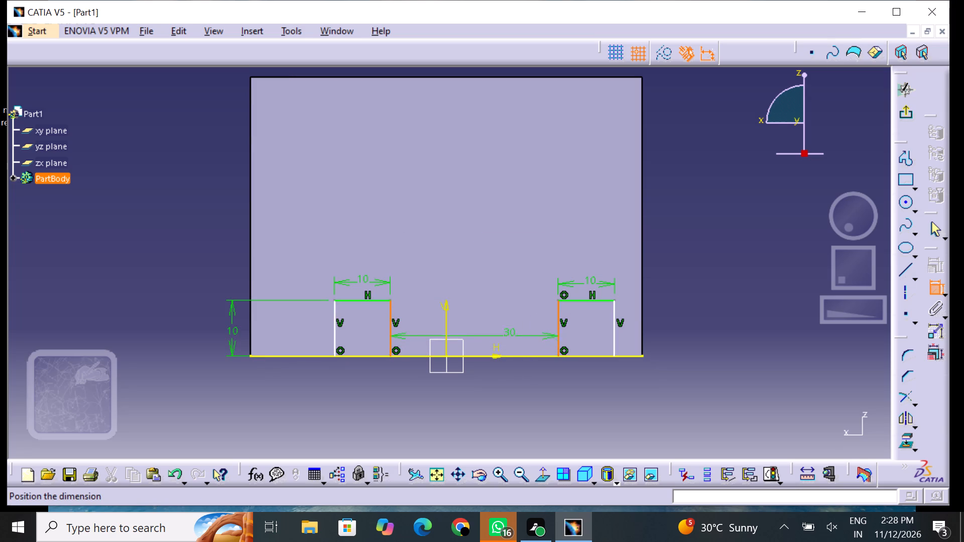
click(473, 298)
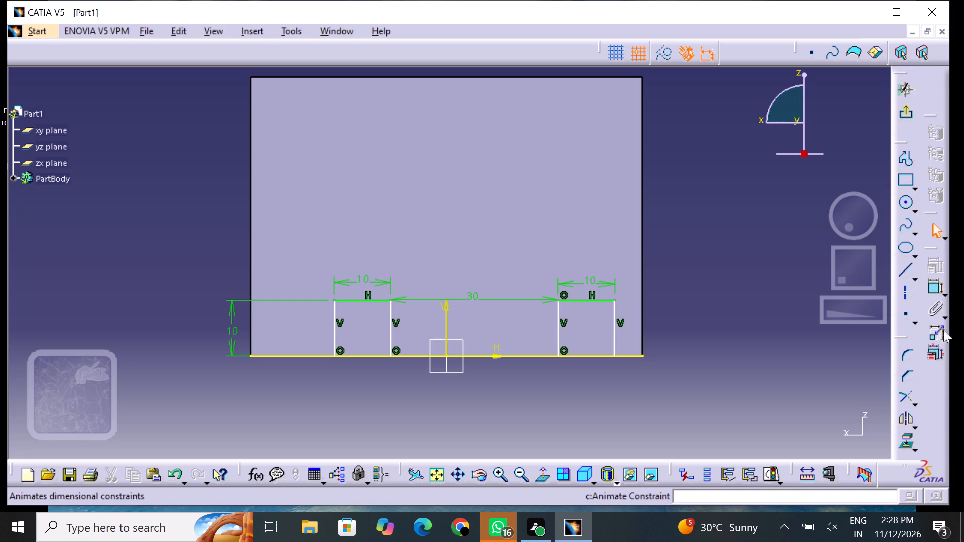
Dimension the distance from the block's left edge to the left profile's outer vertical line, placing it between them.
click(935, 286)
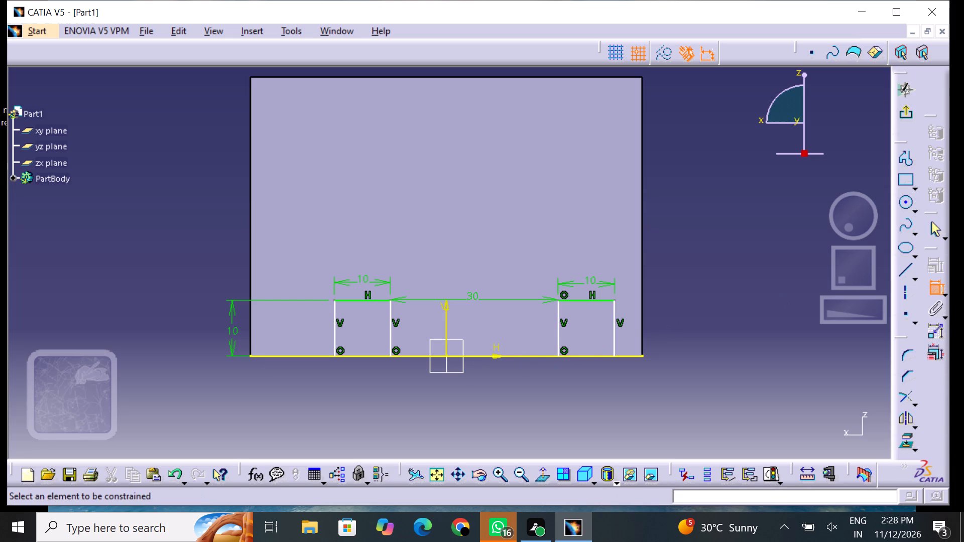
click(250, 343)
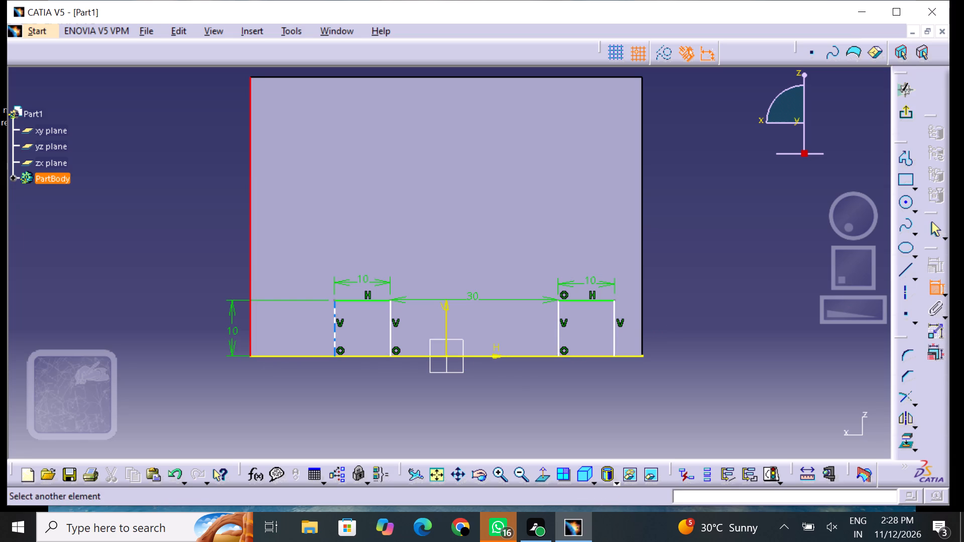
click(335, 335)
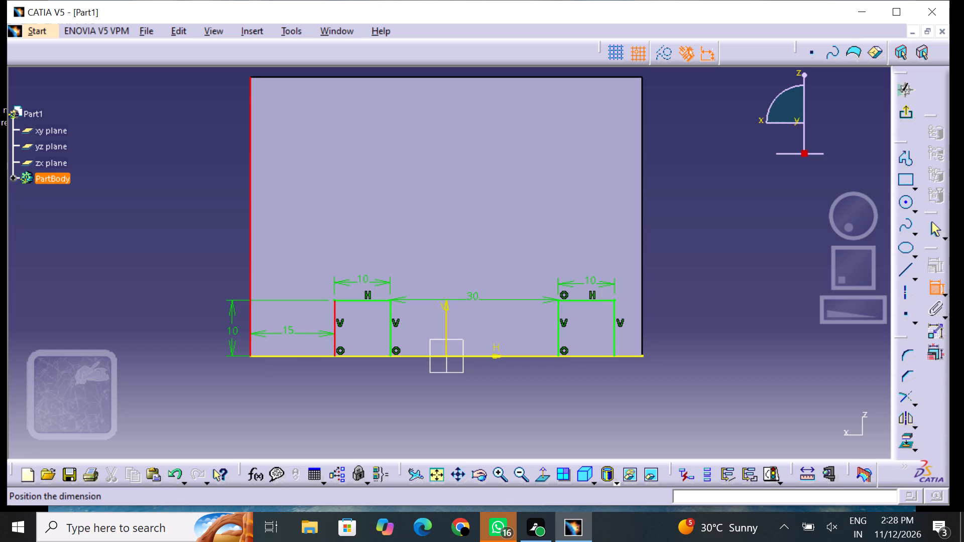
click(292, 332)
Set the offset between the block's left edge and the left profile's outer vertical line to 10 mm.
double_click(293, 332)
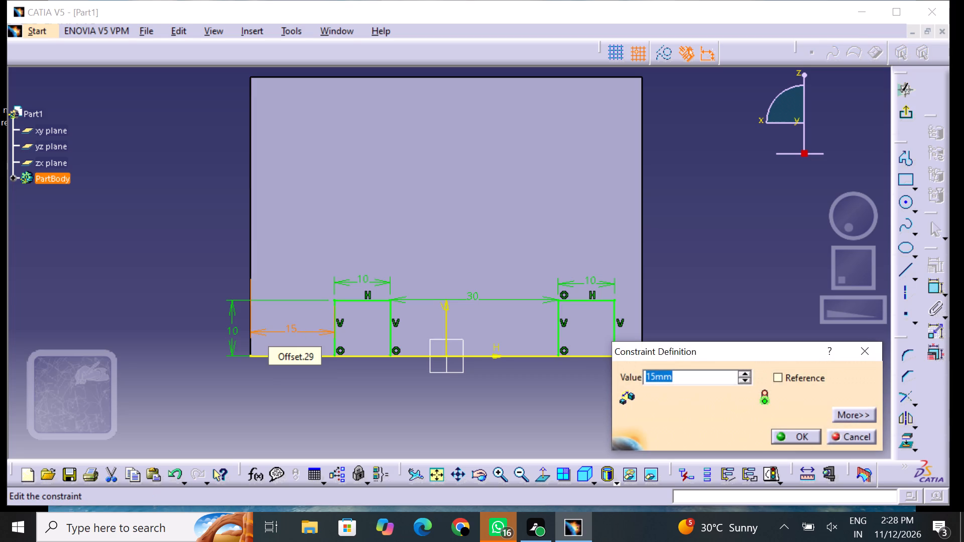
key(BackSpace)
text(10)
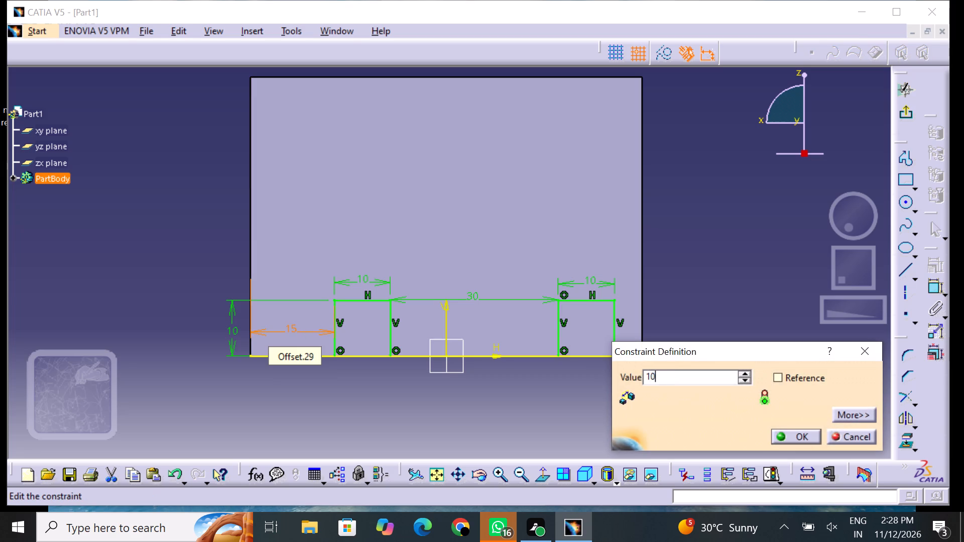
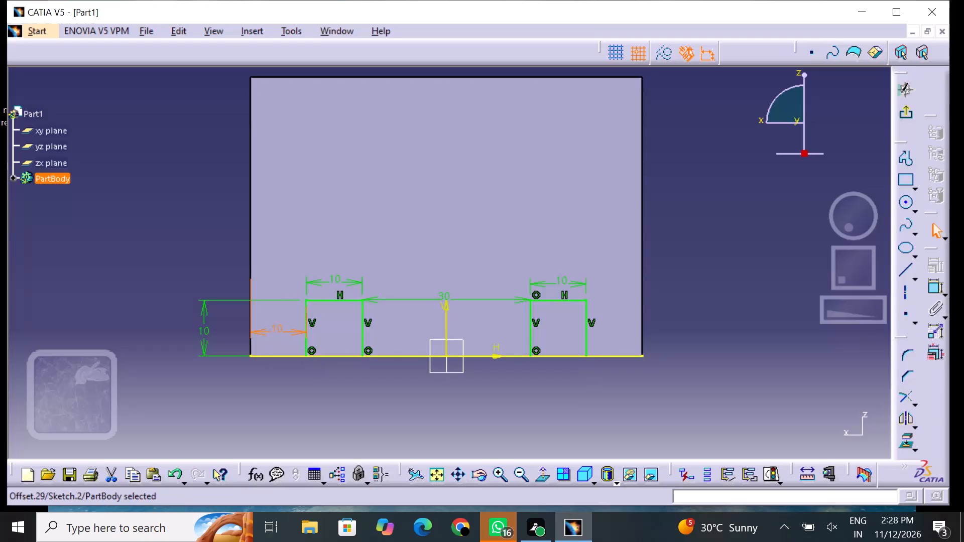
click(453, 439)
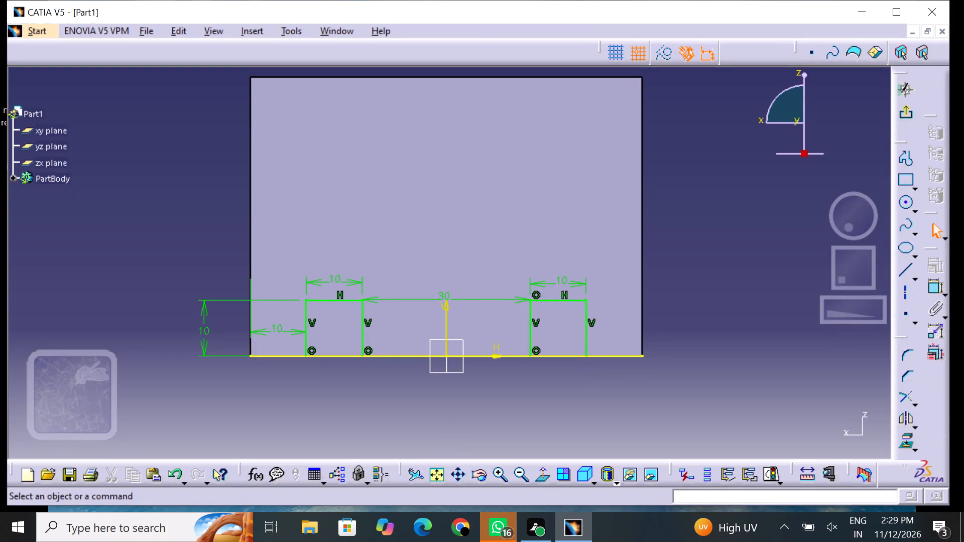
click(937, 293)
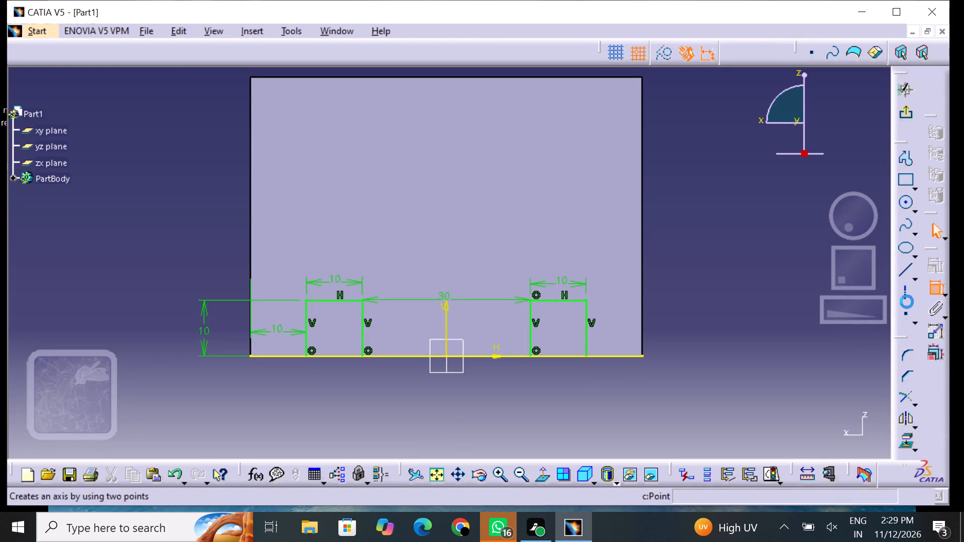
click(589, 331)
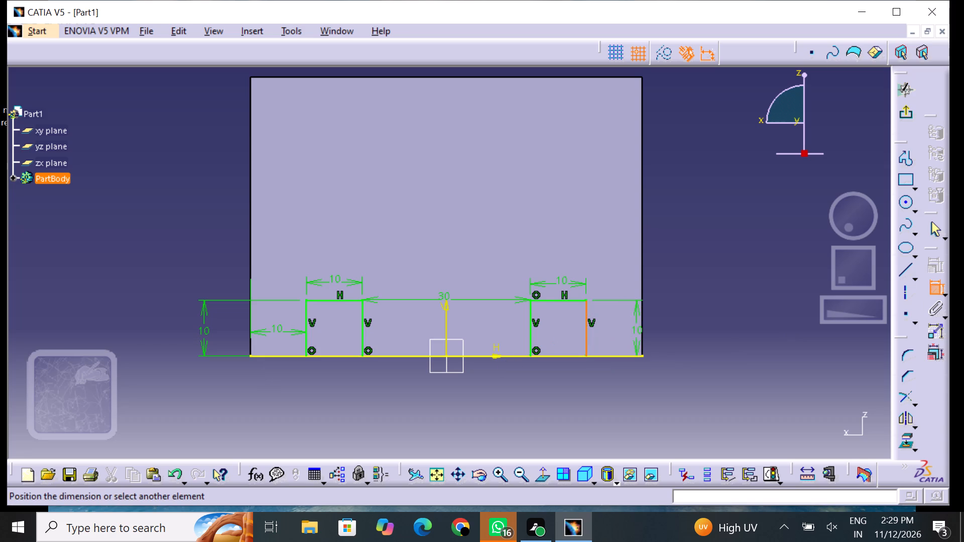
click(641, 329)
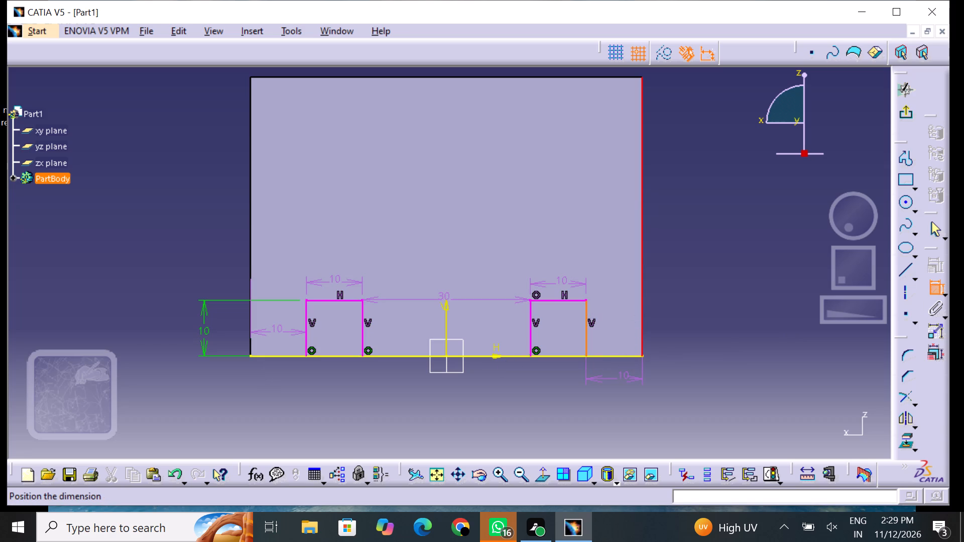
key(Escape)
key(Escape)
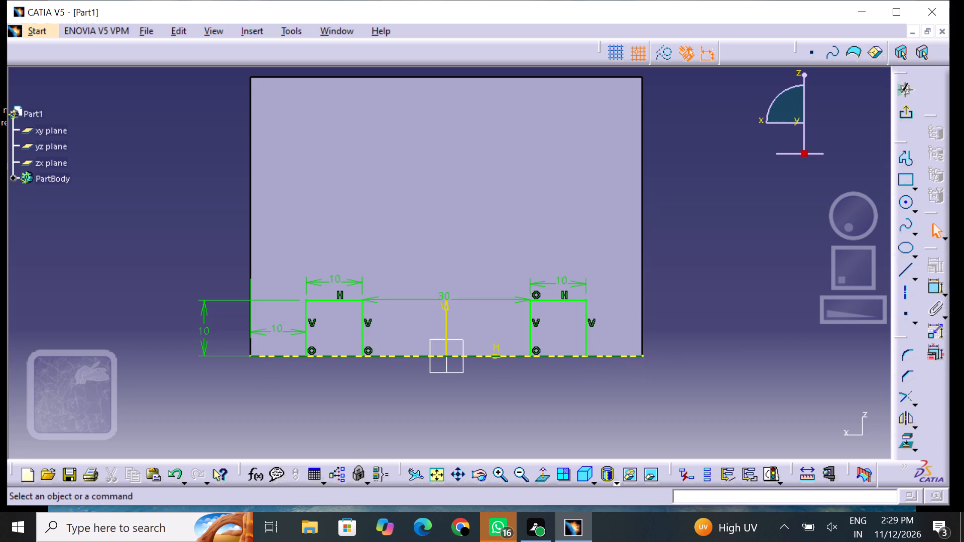
Quick-trim the projected bottom line outside and between the two notch profiles, keeping it only beneath each square, and exit the sketch.
click(912, 400)
click(907, 412)
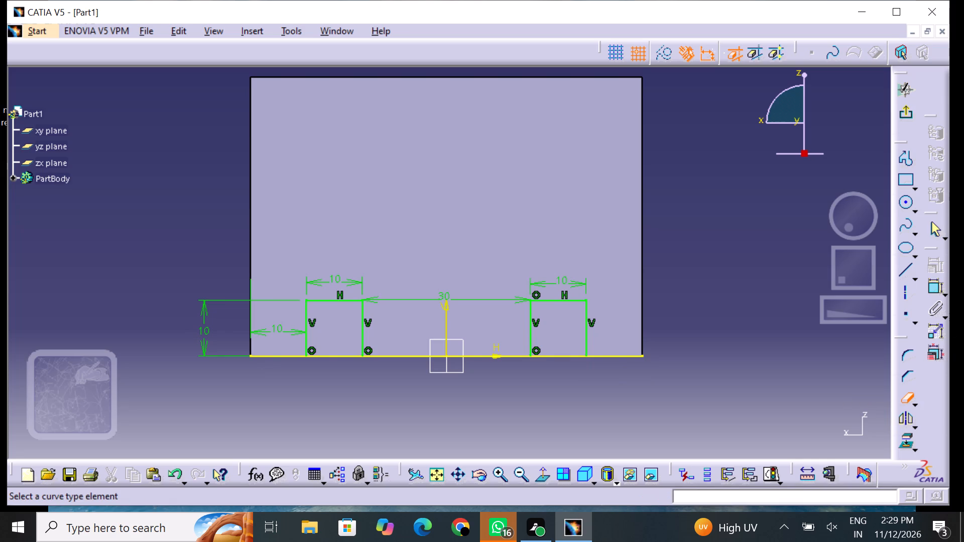
click(269, 356)
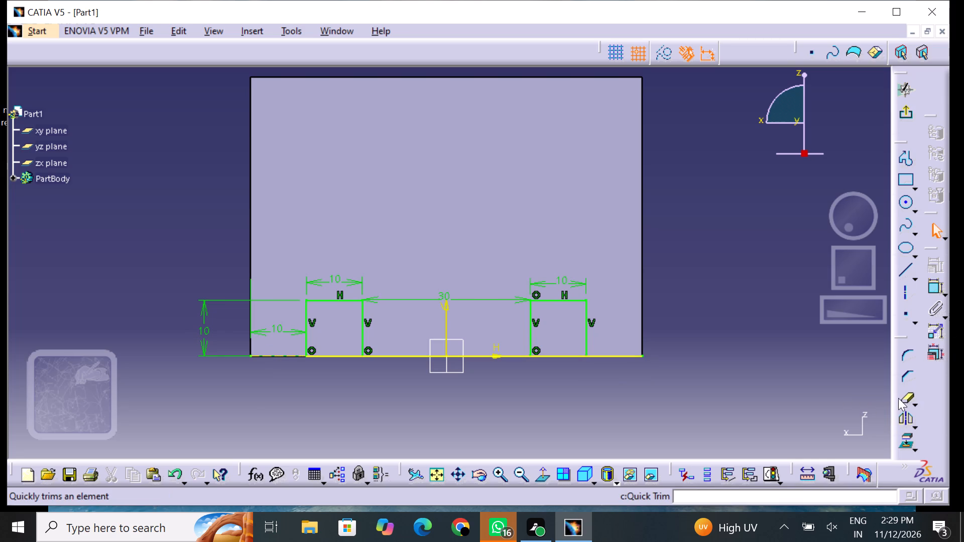
click(906, 393)
click(618, 354)
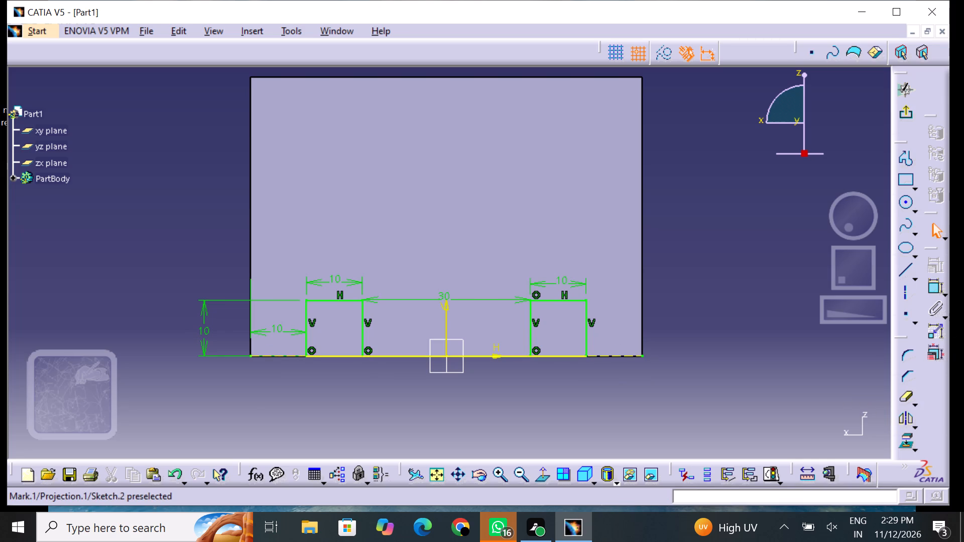
click(631, 417)
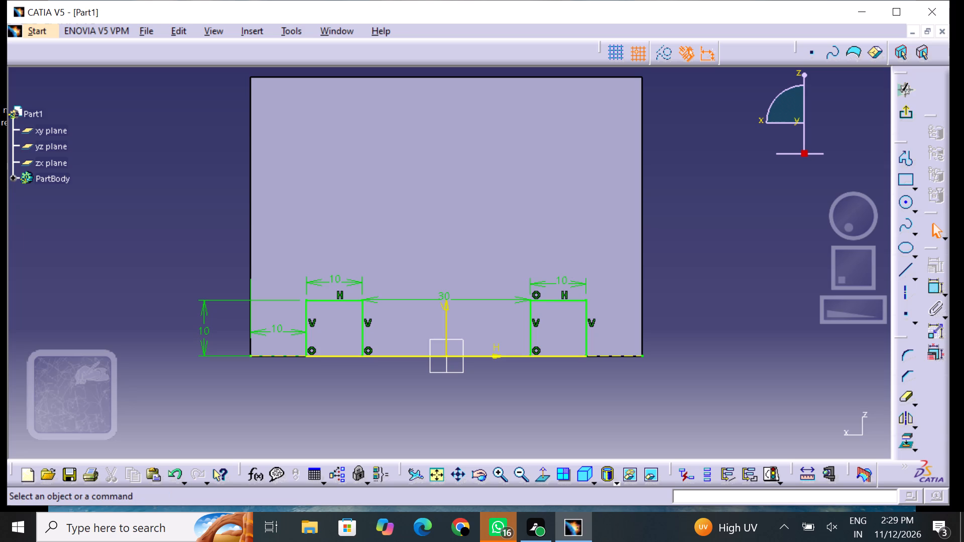
click(901, 401)
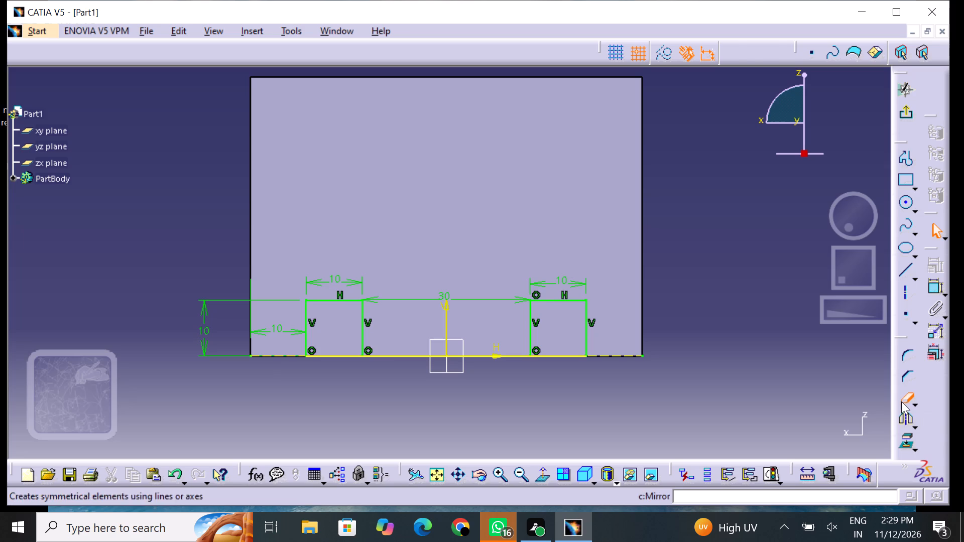
click(485, 356)
click(525, 394)
middle_drag(699, 284, 697, 342)
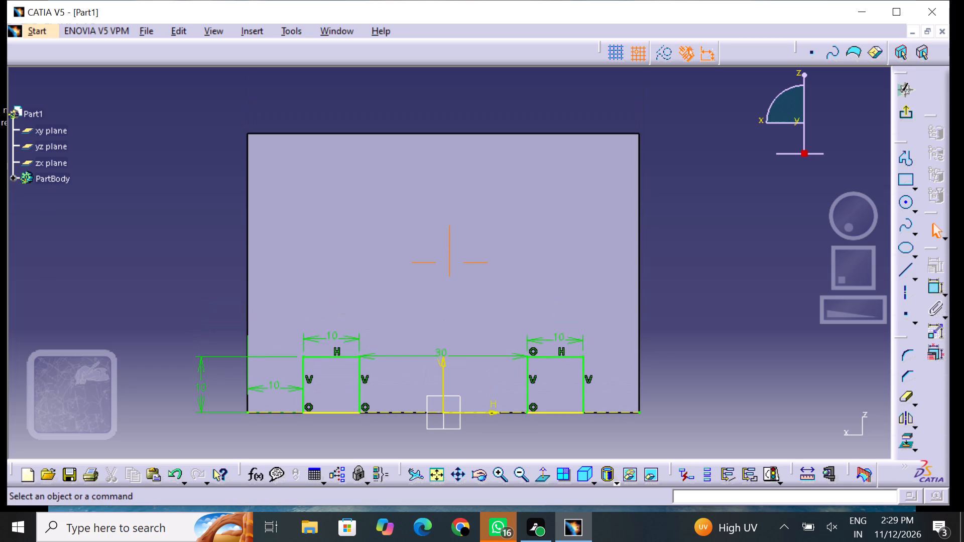
middle_drag(703, 321, 706, 301)
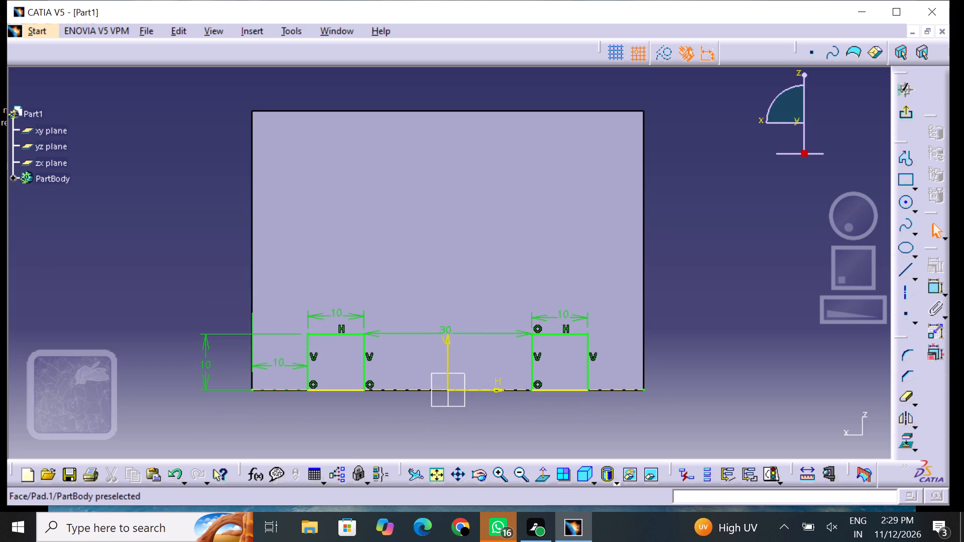
click(902, 113)
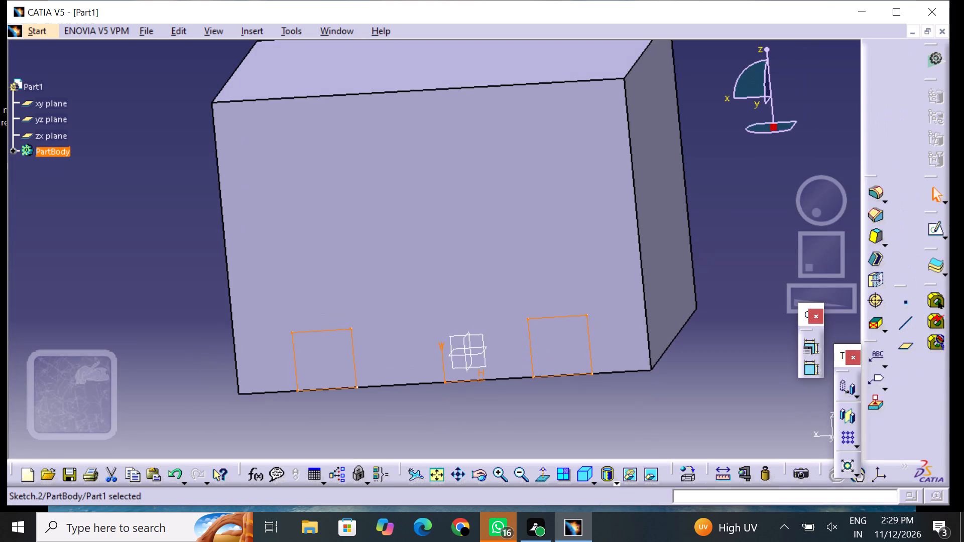
Pocket the two square notch profiles through the block using the Up to last limit.
middle_drag(751, 262, 751, 263)
right_drag(751, 262, 751, 263)
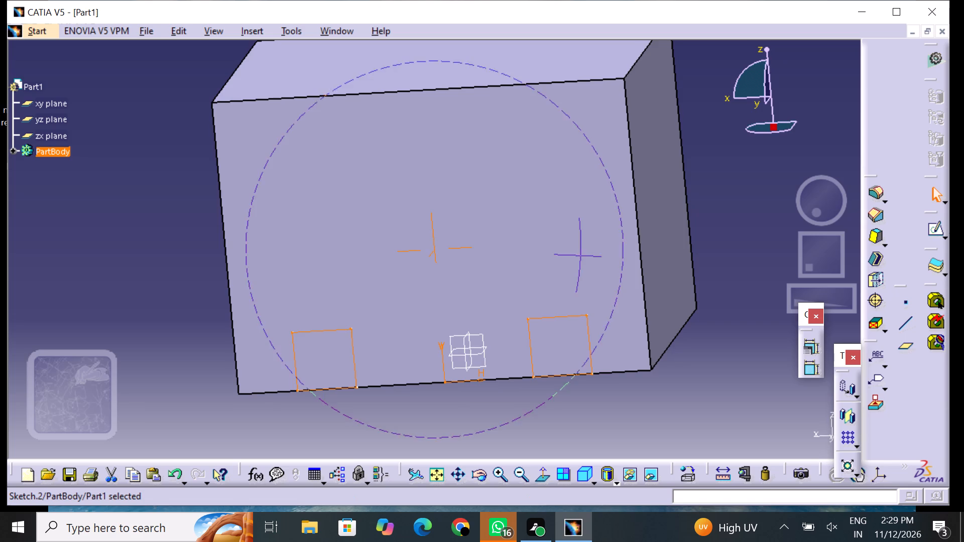
right_drag(751, 263, 709, 340)
middle_drag(751, 263, 709, 340)
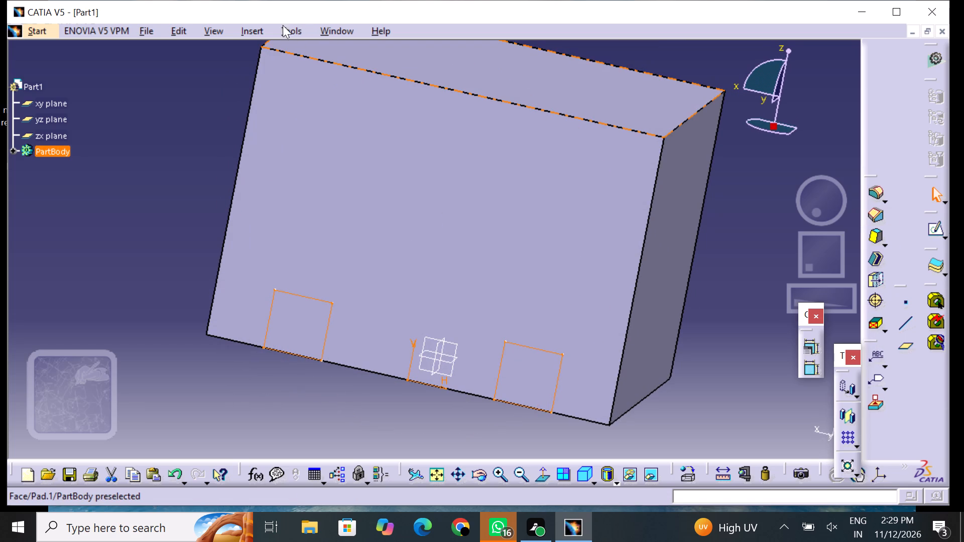
click(247, 31)
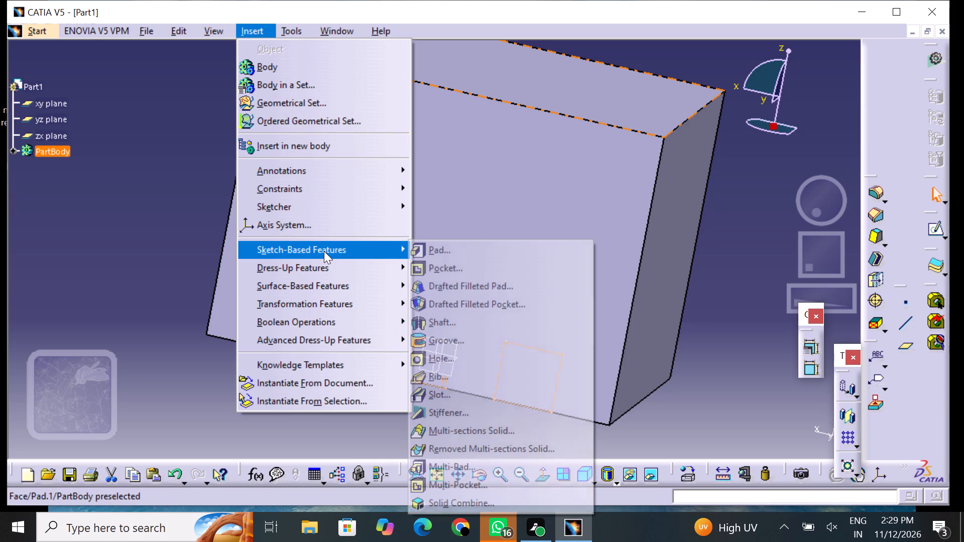
click(473, 270)
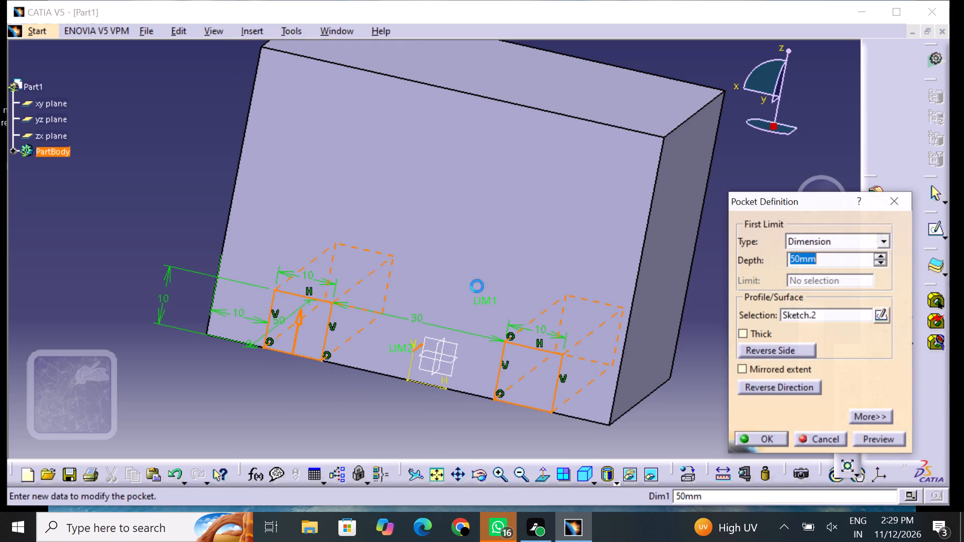
drag(812, 237, 814, 242)
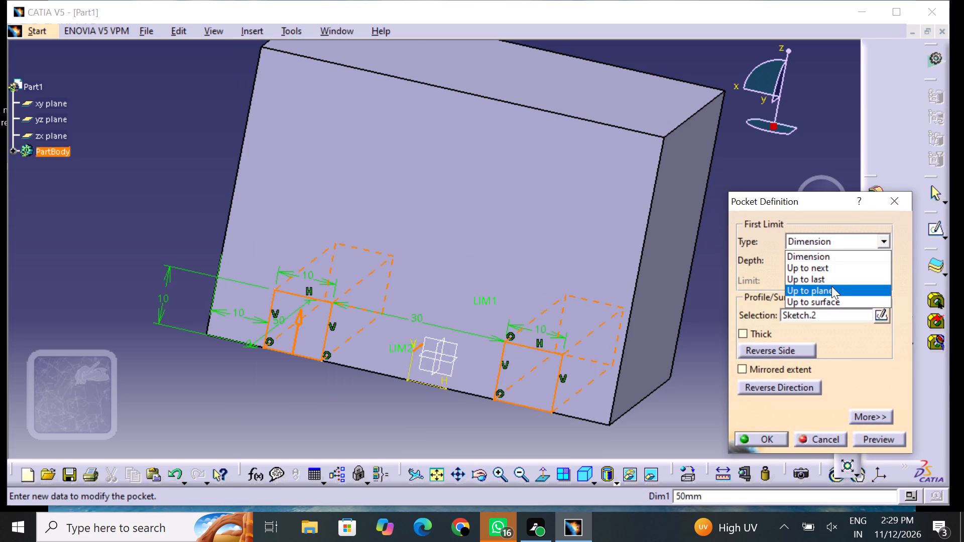
click(828, 281)
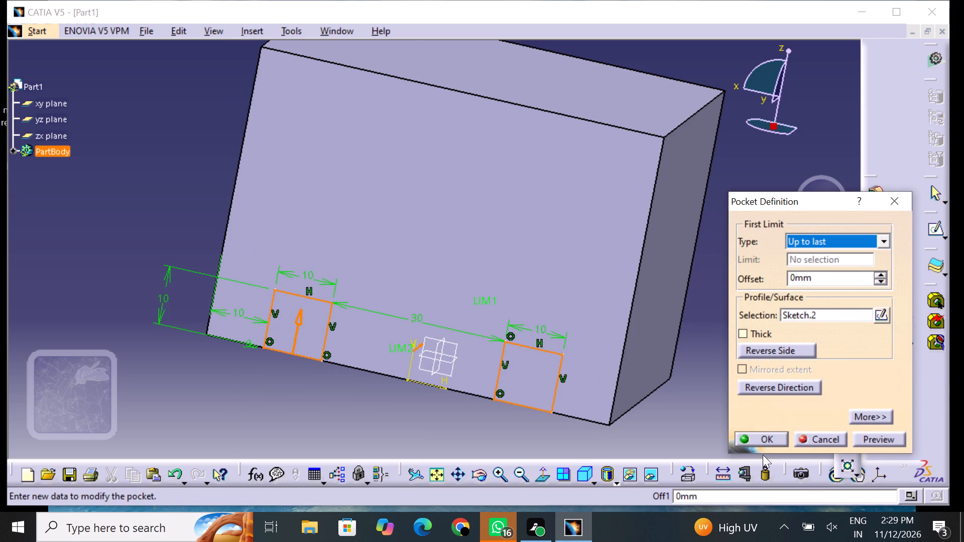
click(767, 435)
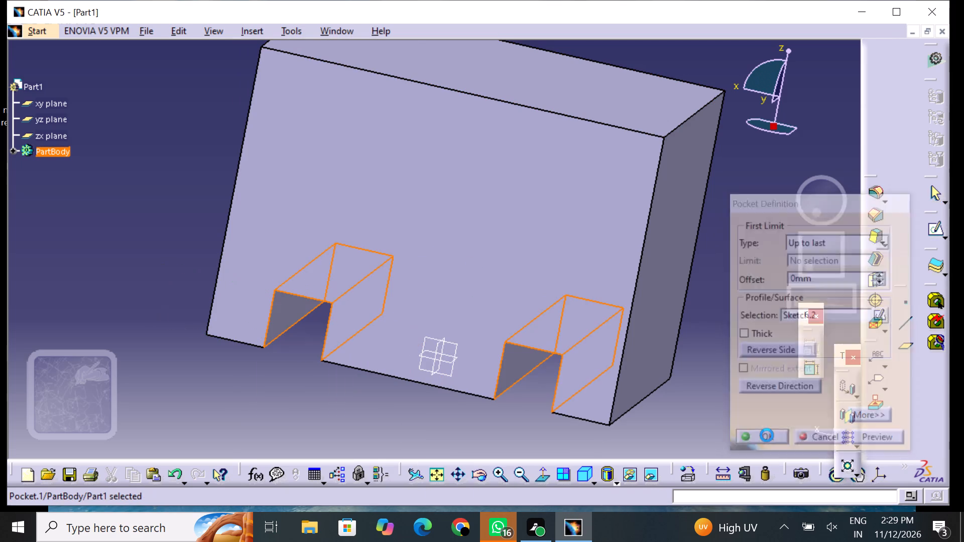
click(734, 419)
Examine the two notches cut through the block and its top face from several angles.
middle_drag(291, 368, 291, 365)
right_drag(291, 367, 291, 365)
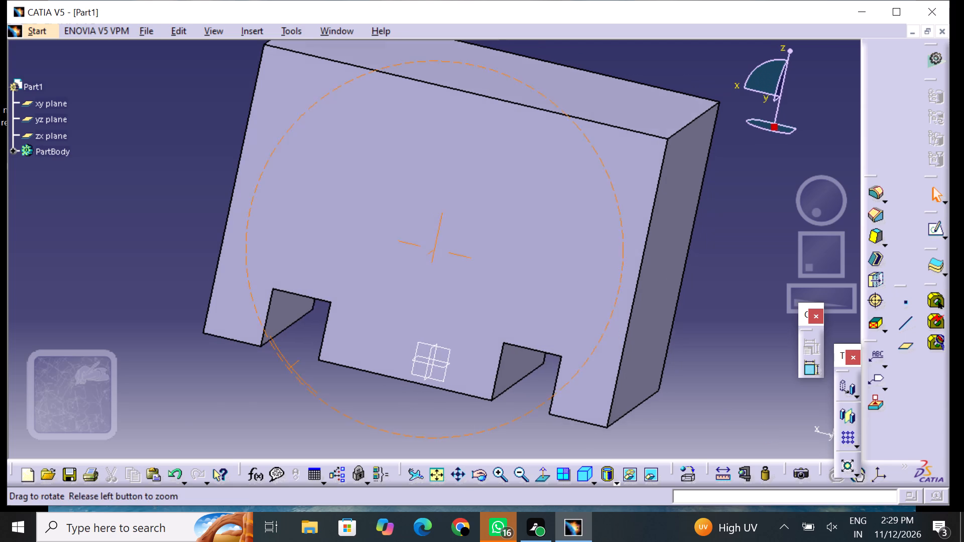
middle_drag(291, 365, 286, 349)
right_drag(291, 365, 286, 349)
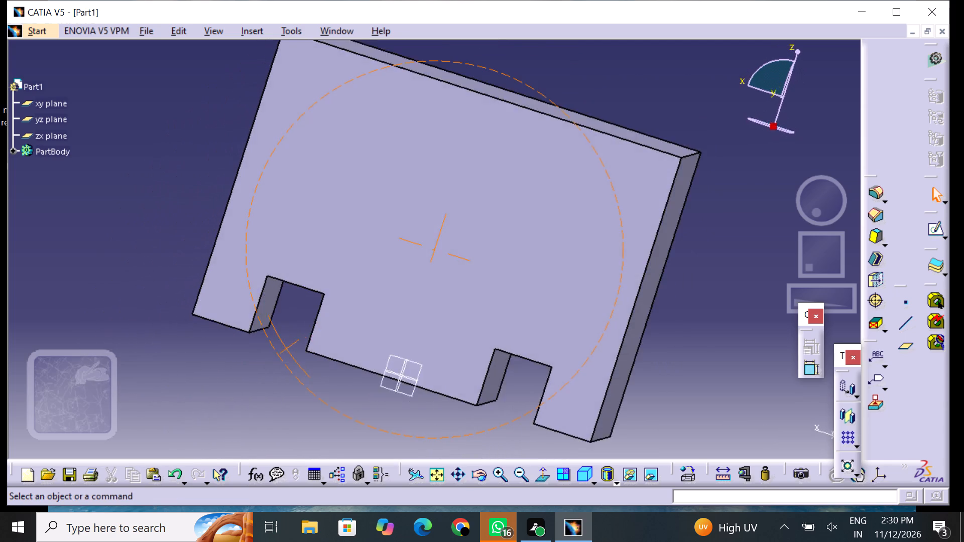
right_drag(286, 349, 270, 360)
middle_drag(286, 349, 270, 360)
middle_drag(258, 252, 229, 291)
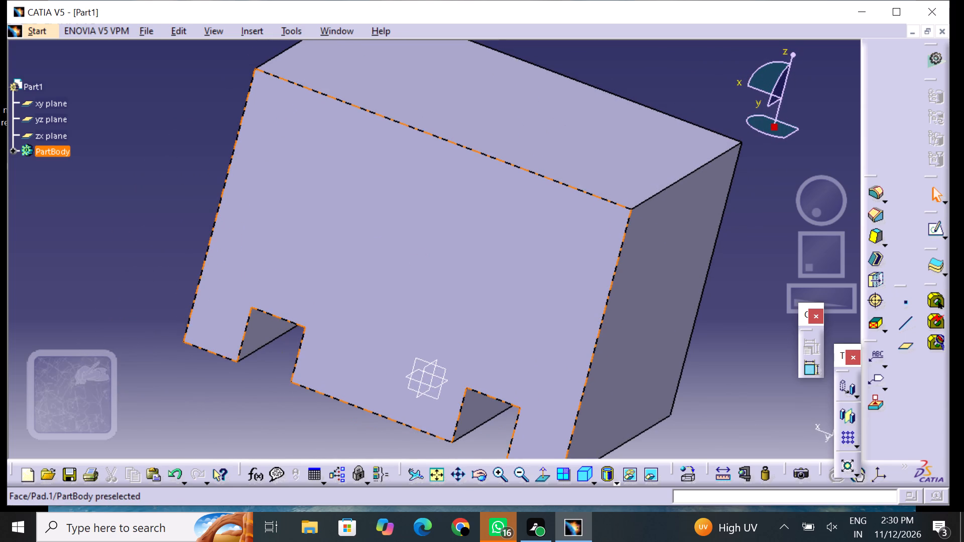
middle_drag(354, 233, 338, 211)
right_drag(358, 230, 338, 211)
middle_drag(325, 206, 327, 238)
right_drag(325, 206, 327, 238)
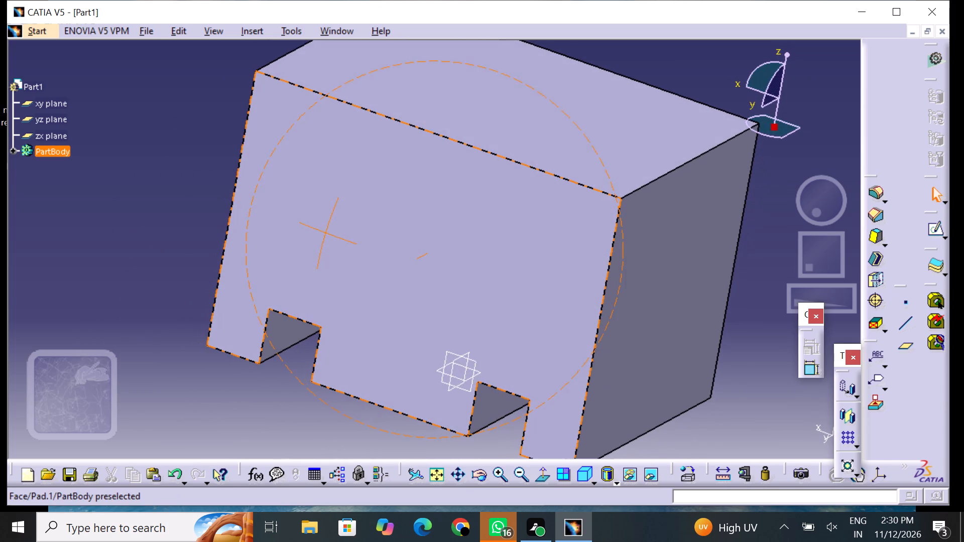
middle_drag(327, 238, 327, 239)
right_drag(327, 238, 327, 239)
middle_drag(337, 213, 325, 277)
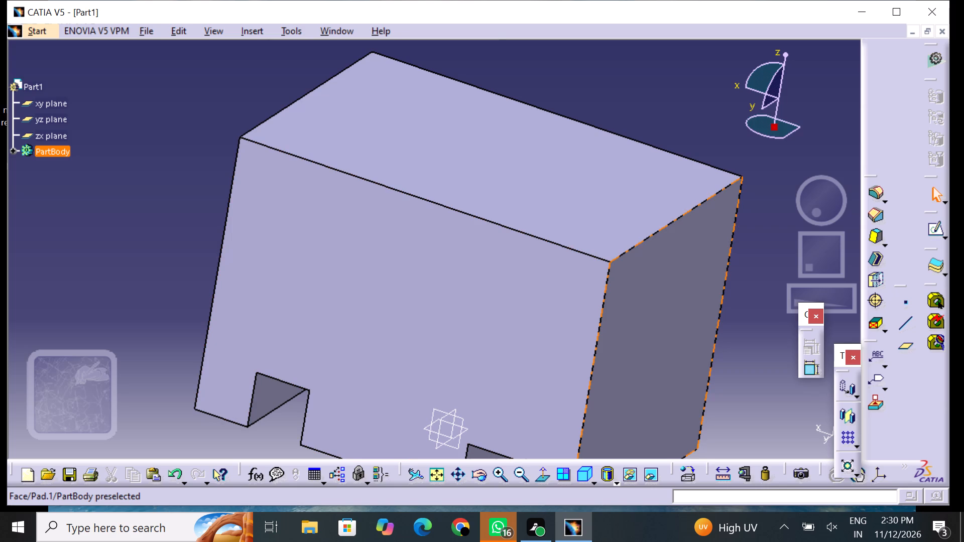
Chamfer the two short edges of the block's top face with a length of 10 mm at 45 degrees.
click(762, 346)
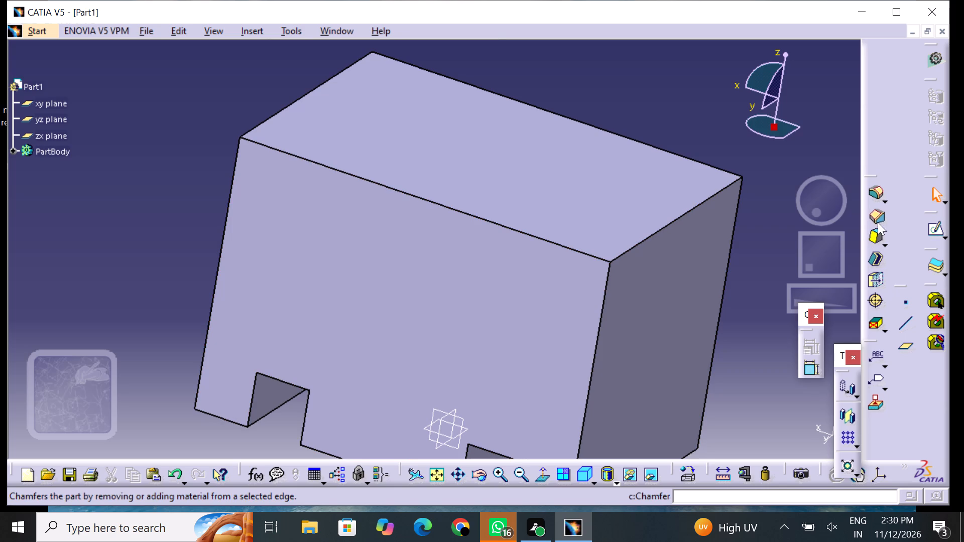
click(878, 220)
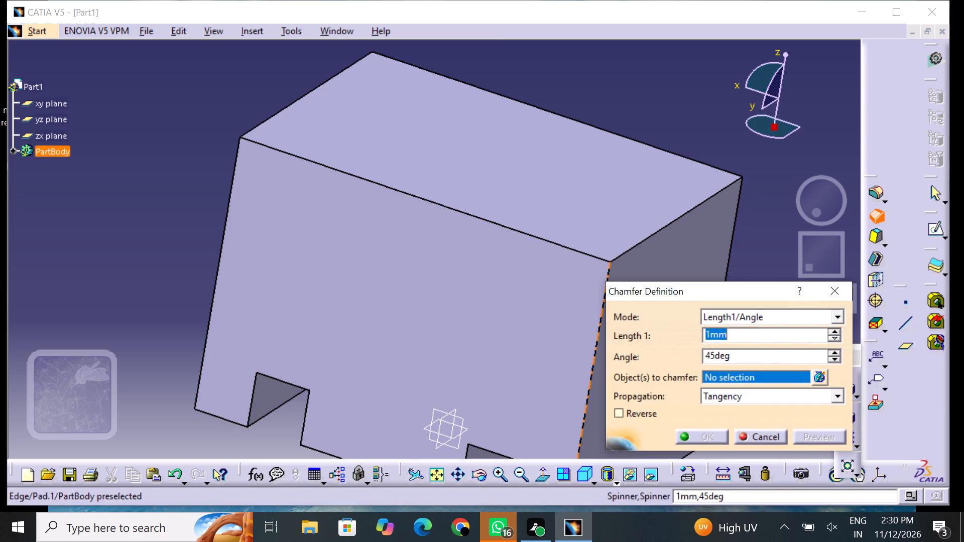
click(620, 258)
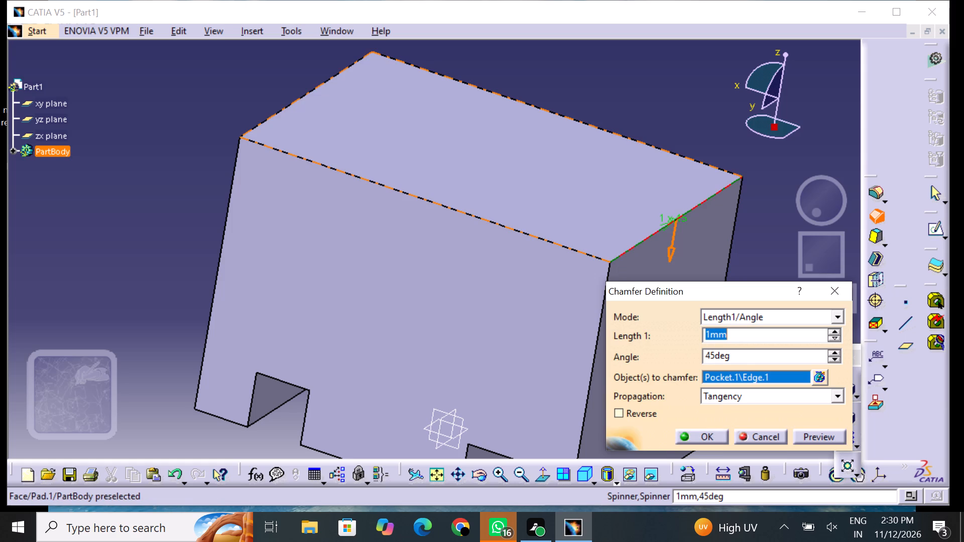
click(274, 117)
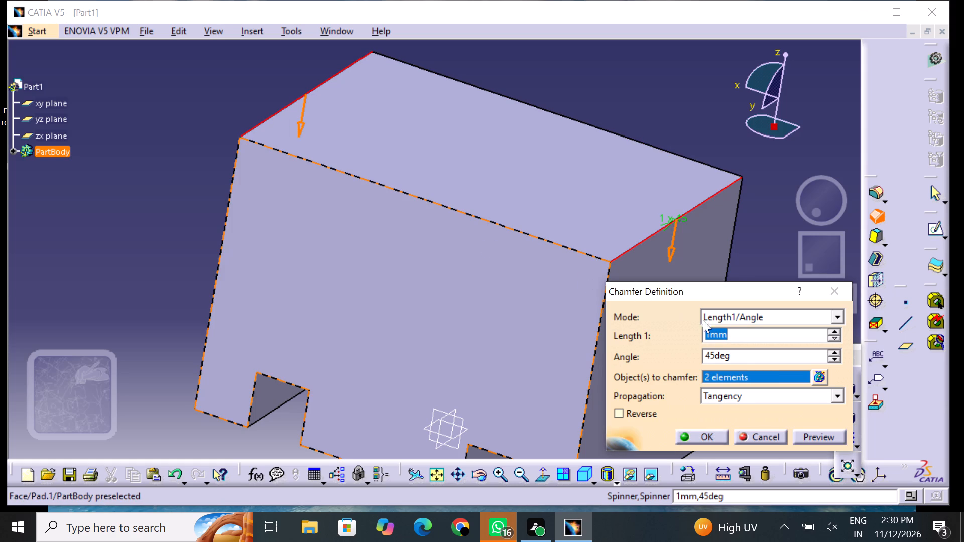
click(739, 330)
key(BackSpace)
key(BackSpace)
key(BackSpace)
key(BackSpace)
key(BackSpace)
key(BackSpace)
key(BackSpace)
key(BackSpace)
key(BackSpace)
key(BackSpace)
key(BackSpace)
key(BackSpace)
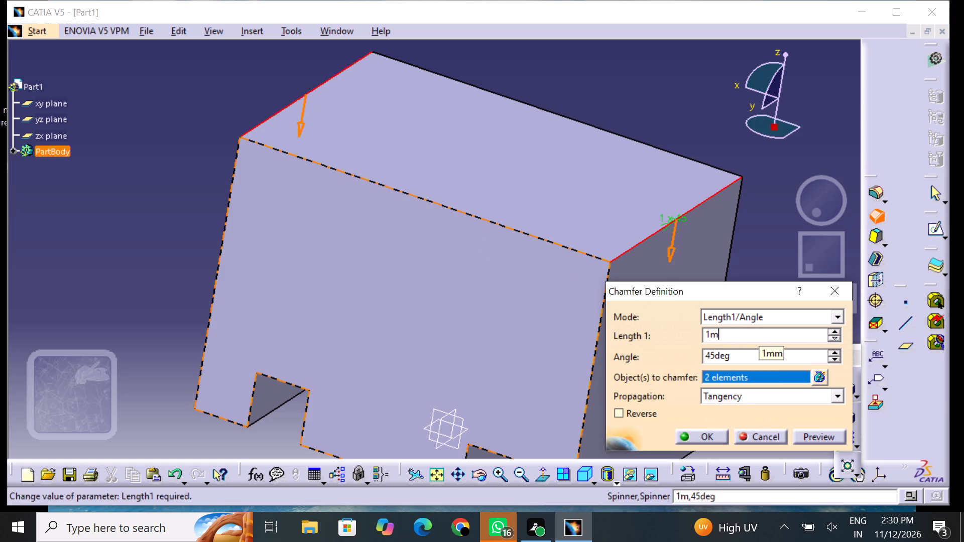
text(10)
key(Return)
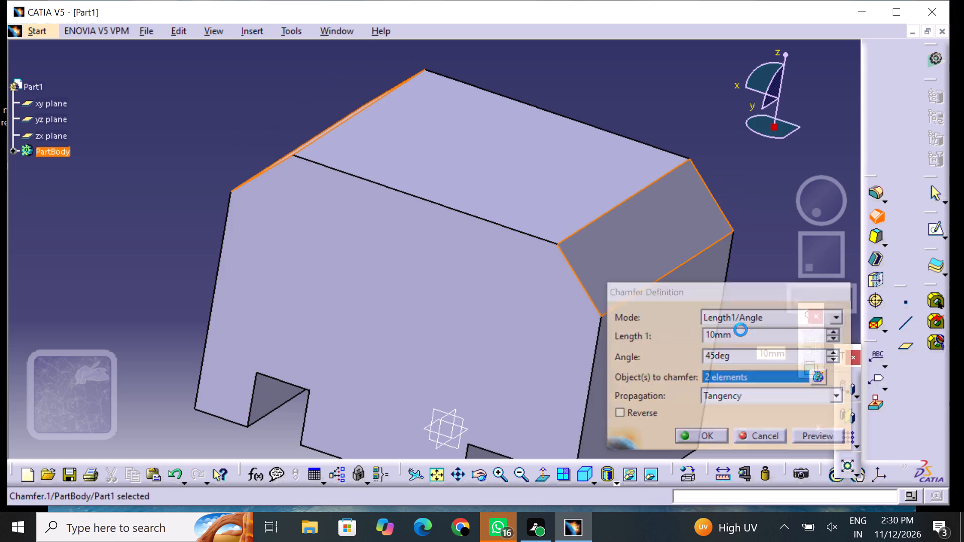
click(760, 335)
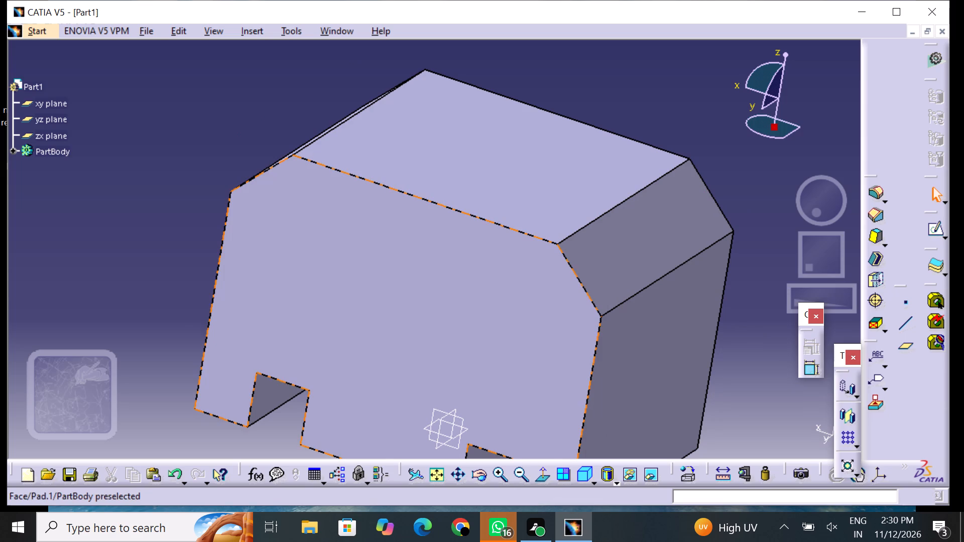
Open a new sketch on the block's front face, the chamfered face with the two notch openings.
middle_drag(350, 238, 301, 197)
middle_drag(92, 234, 112, 258)
right_drag(91, 234, 111, 257)
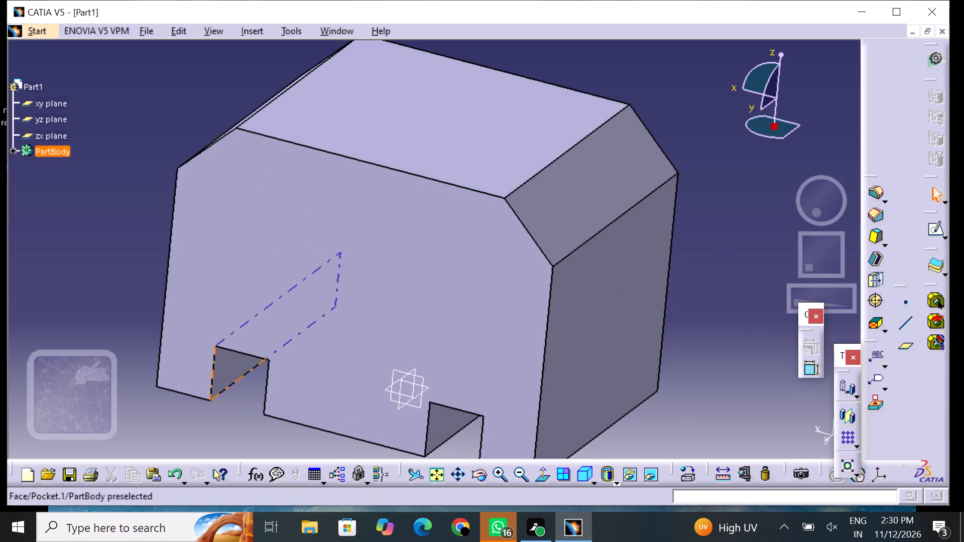
click(527, 470)
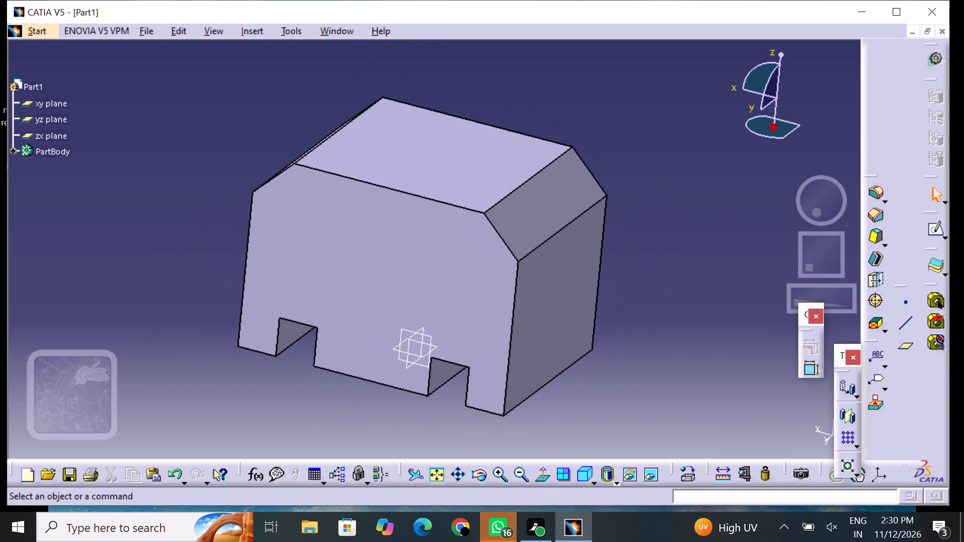
click(390, 263)
click(499, 284)
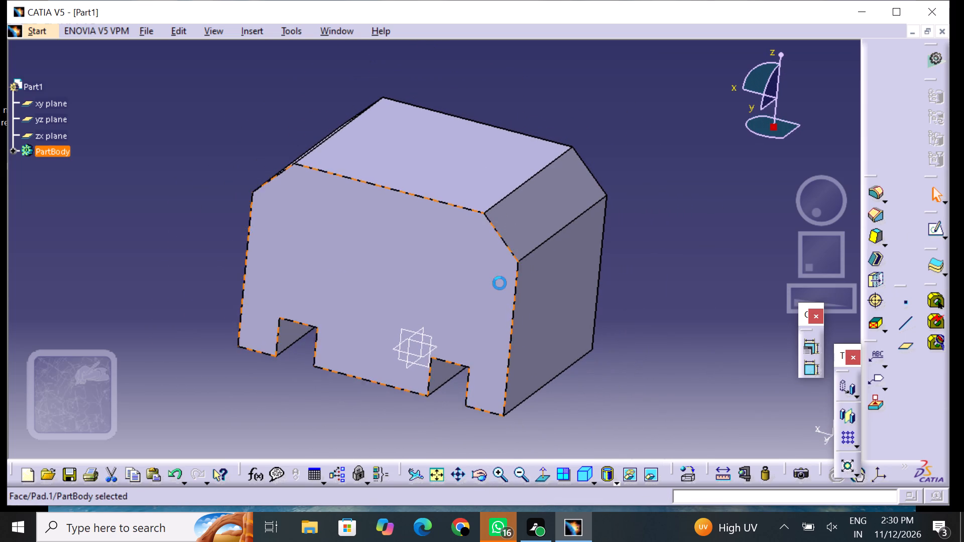
click(934, 232)
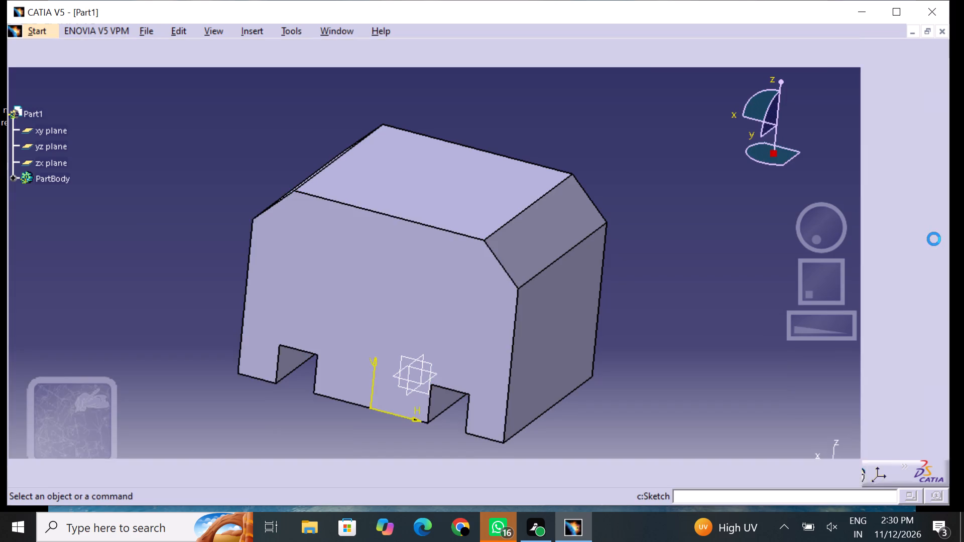
middle_drag(645, 284, 673, 273)
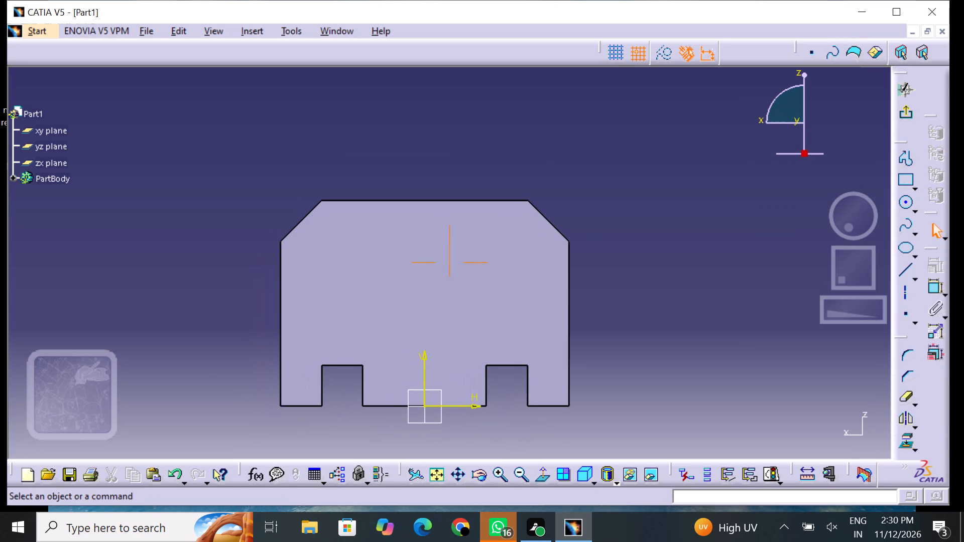
middle_drag(673, 273, 675, 269)
scroll(676, 270, up, 1)
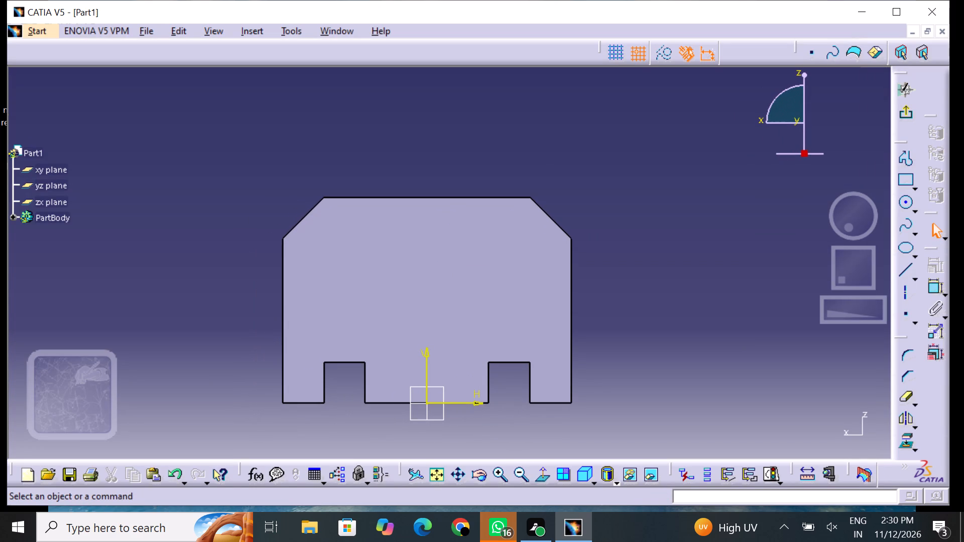
Sketch a closed U-shaped profile above the notches, 40 mm wide and 20 mm high, with a 20 × 10 mm recess centred in its top.
click(903, 161)
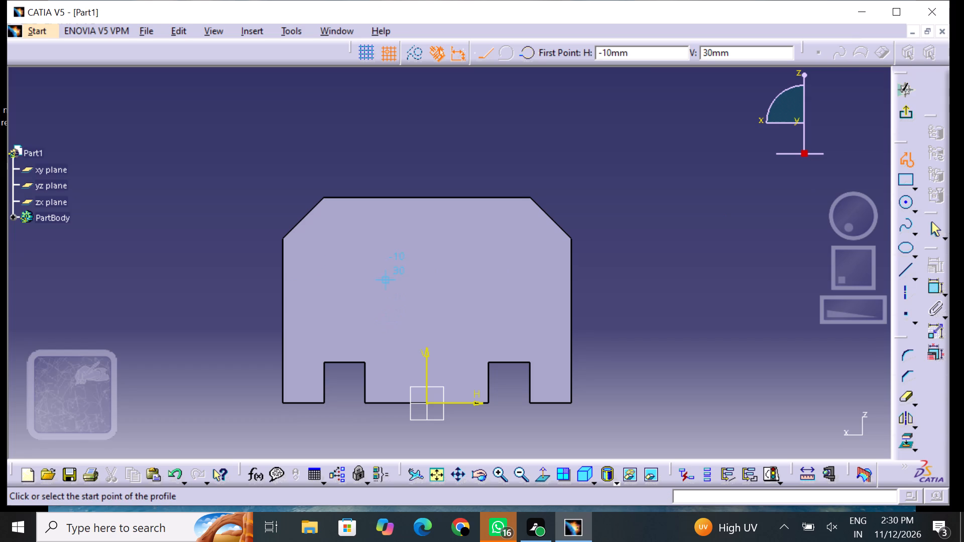
click(365, 334)
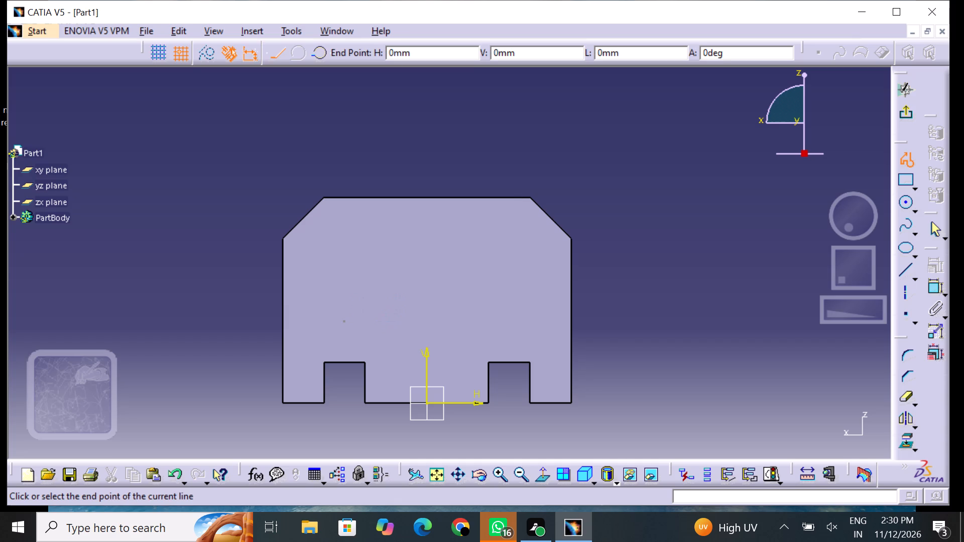
click(489, 323)
click(492, 292)
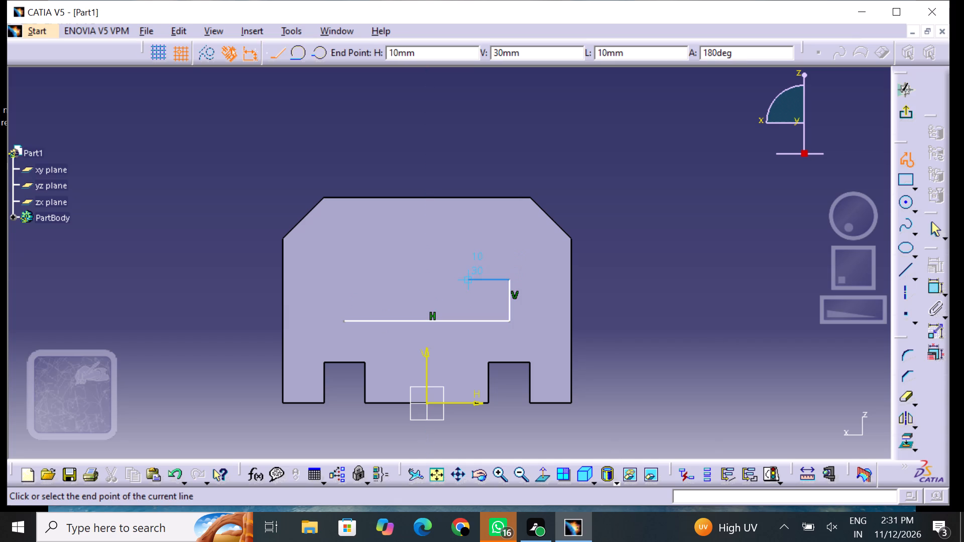
click(463, 292)
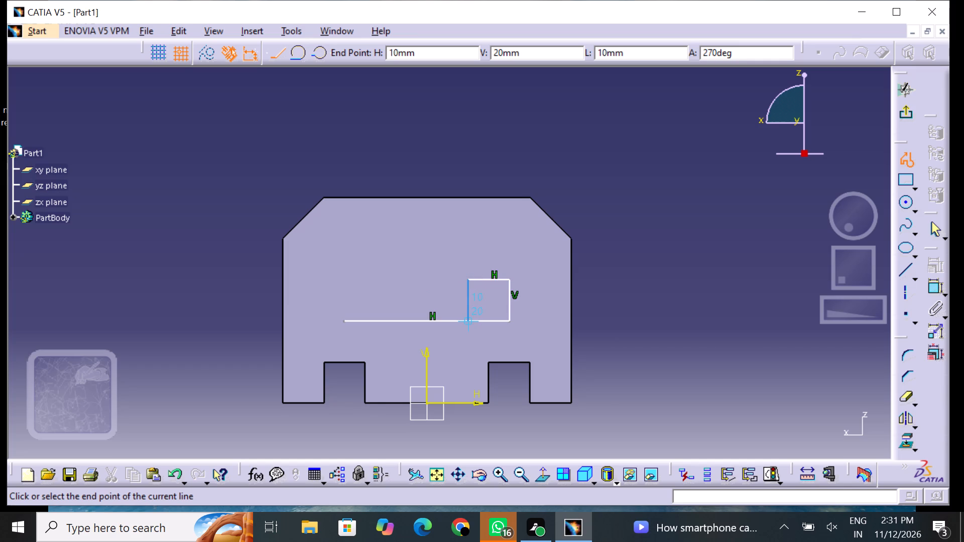
key(ctrl+z)
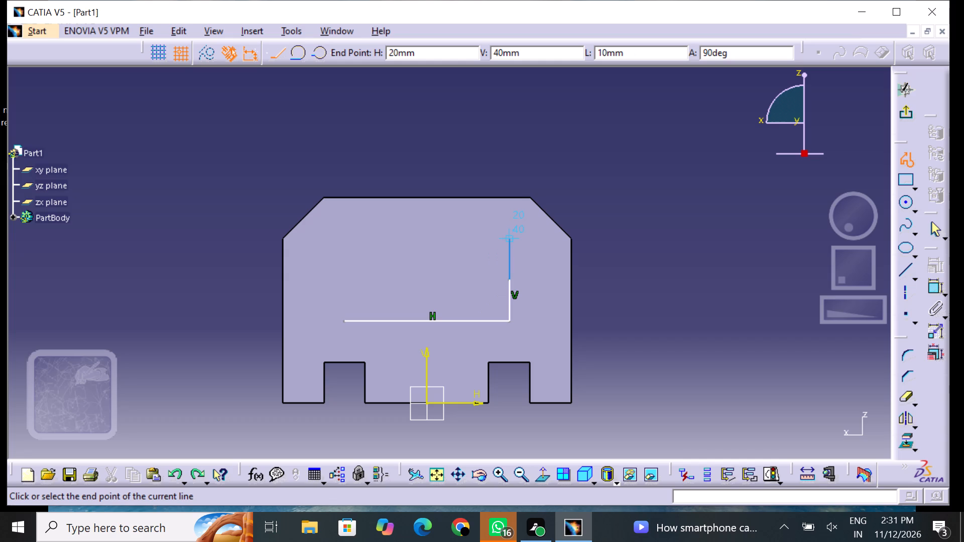
key(ctrl+z)
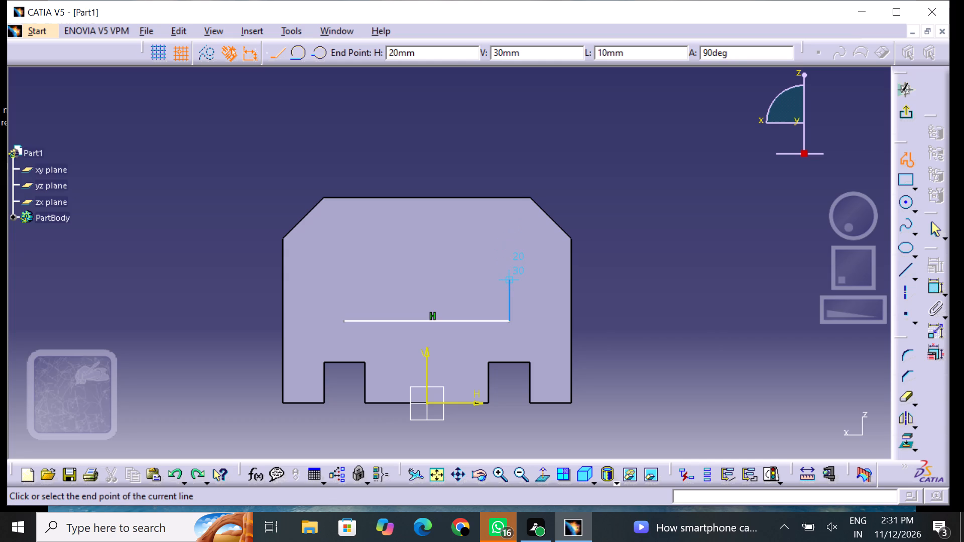
click(506, 256)
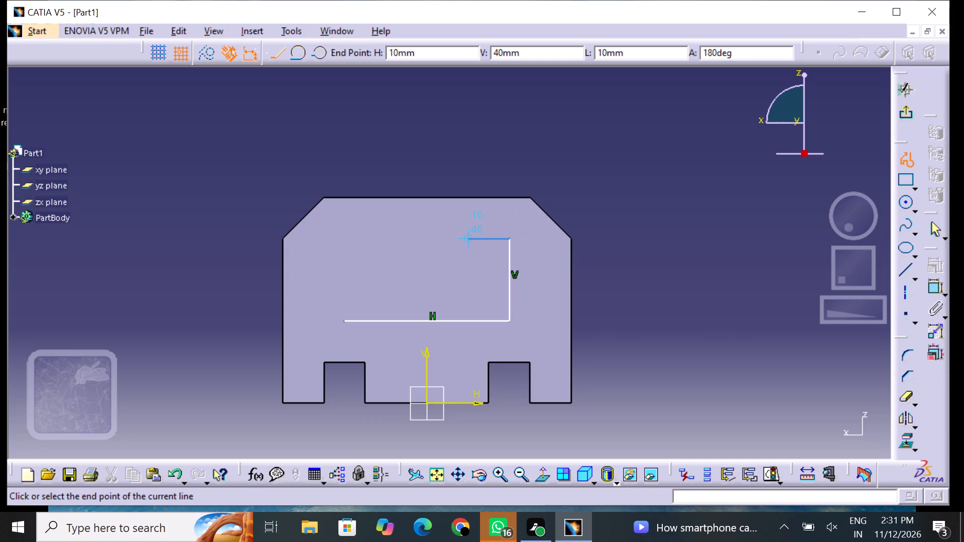
click(481, 257)
click(477, 268)
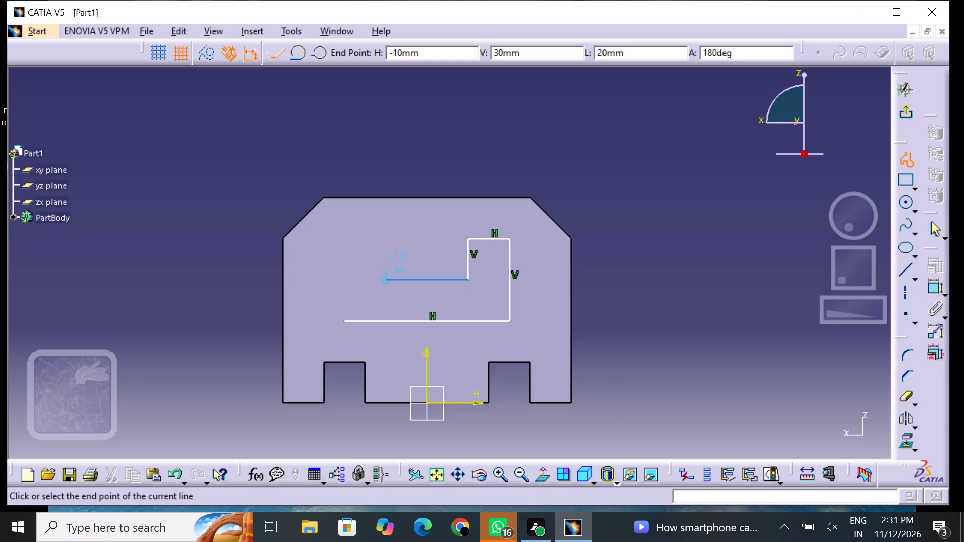
click(389, 270)
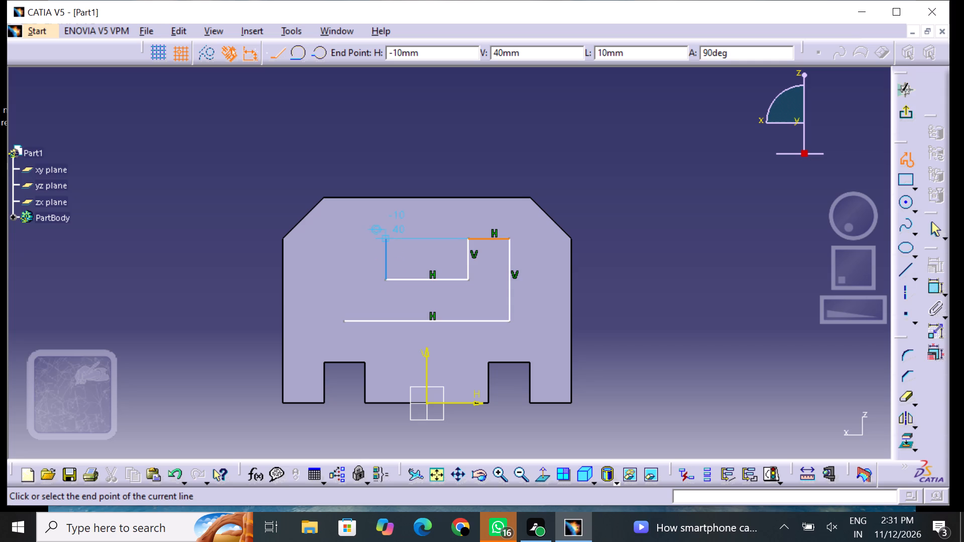
click(393, 239)
click(344, 245)
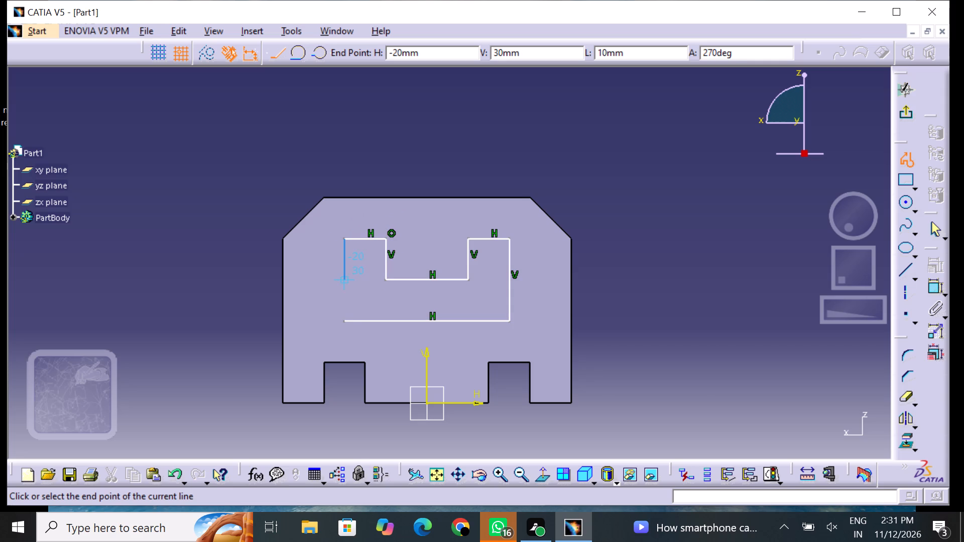
click(344, 321)
click(250, 303)
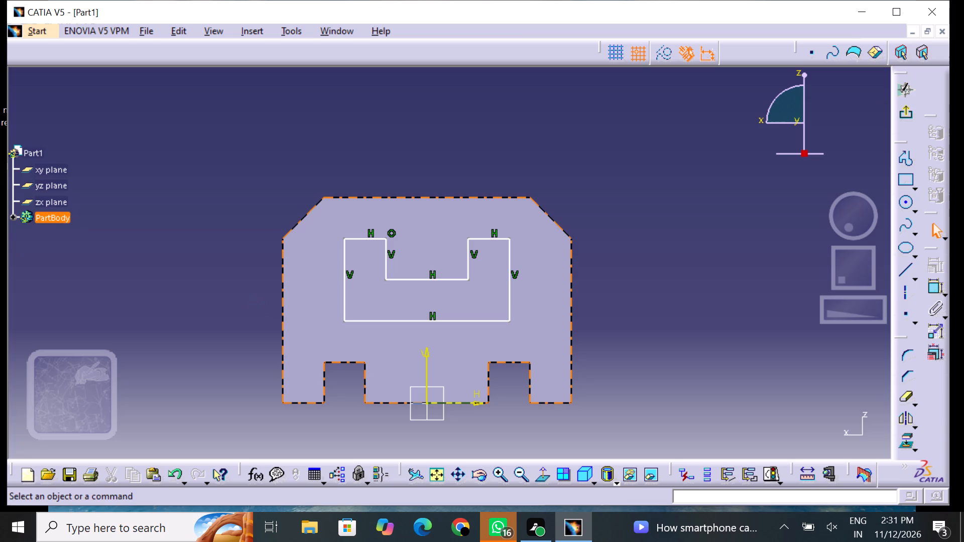
Dimension the length of the U profile's bottom line, placing the dimension just below it.
drag(938, 290, 933, 296)
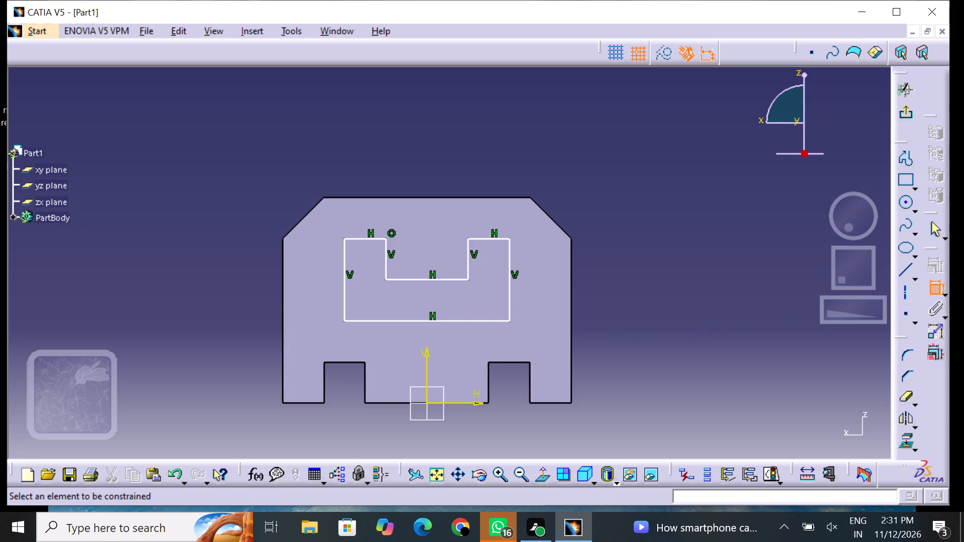
click(469, 323)
click(450, 356)
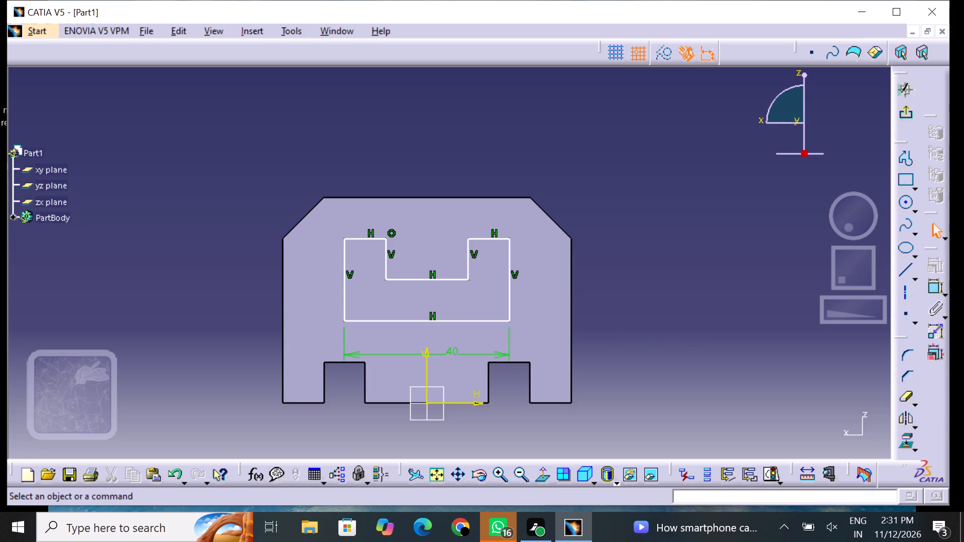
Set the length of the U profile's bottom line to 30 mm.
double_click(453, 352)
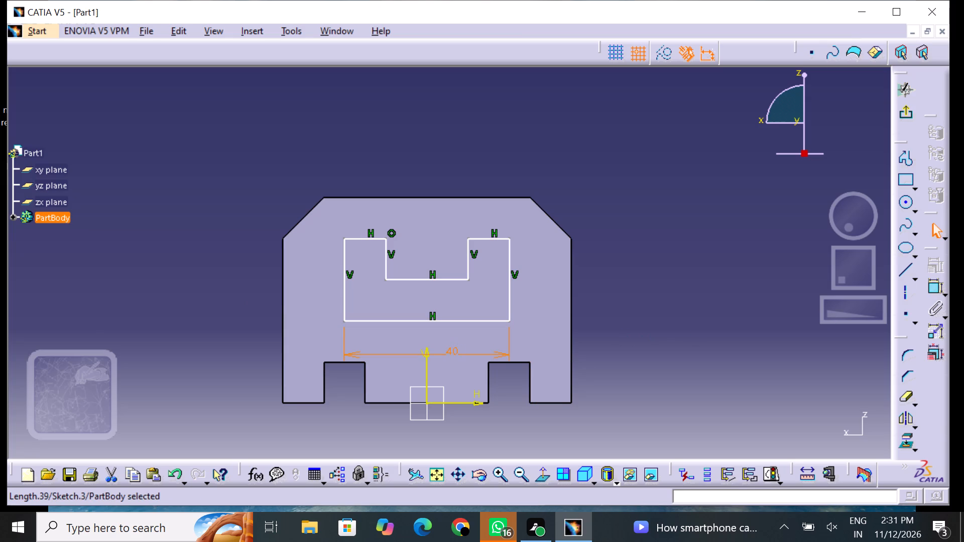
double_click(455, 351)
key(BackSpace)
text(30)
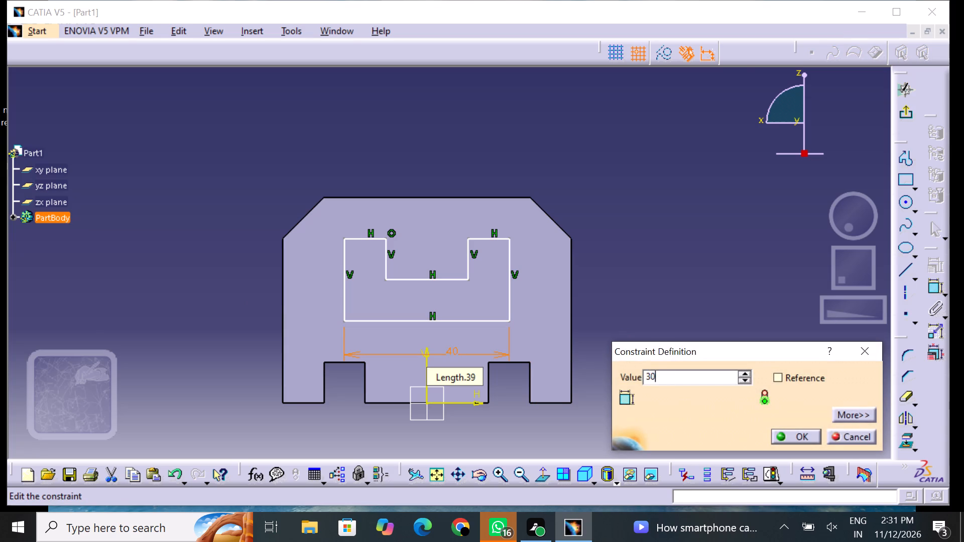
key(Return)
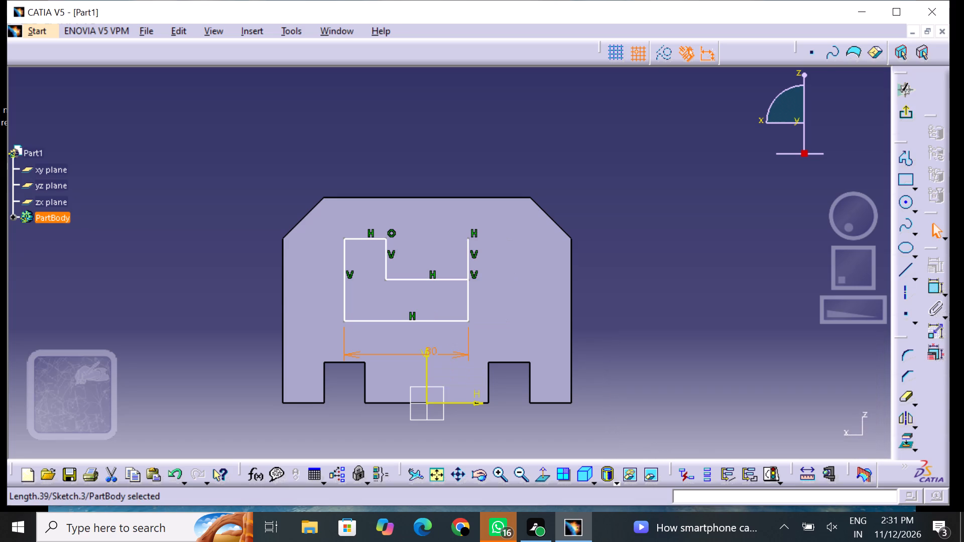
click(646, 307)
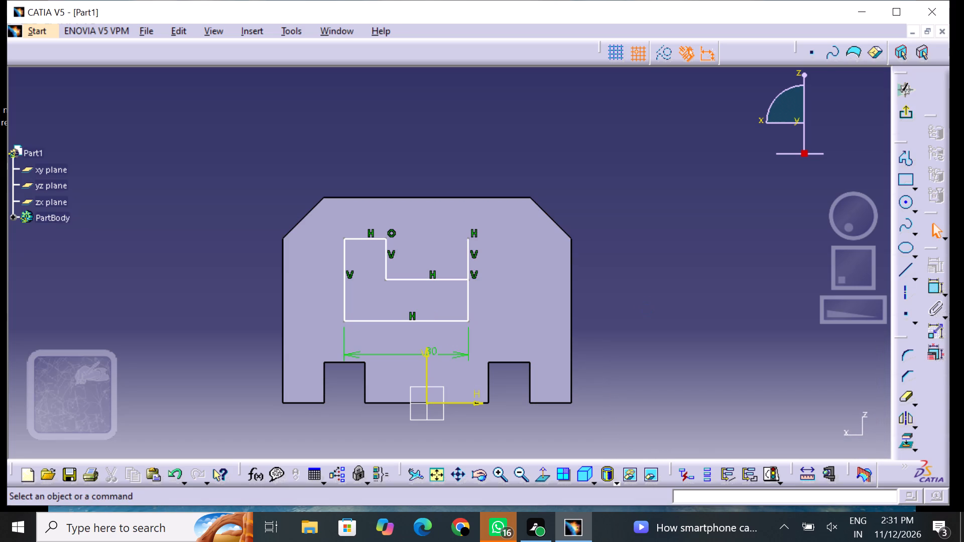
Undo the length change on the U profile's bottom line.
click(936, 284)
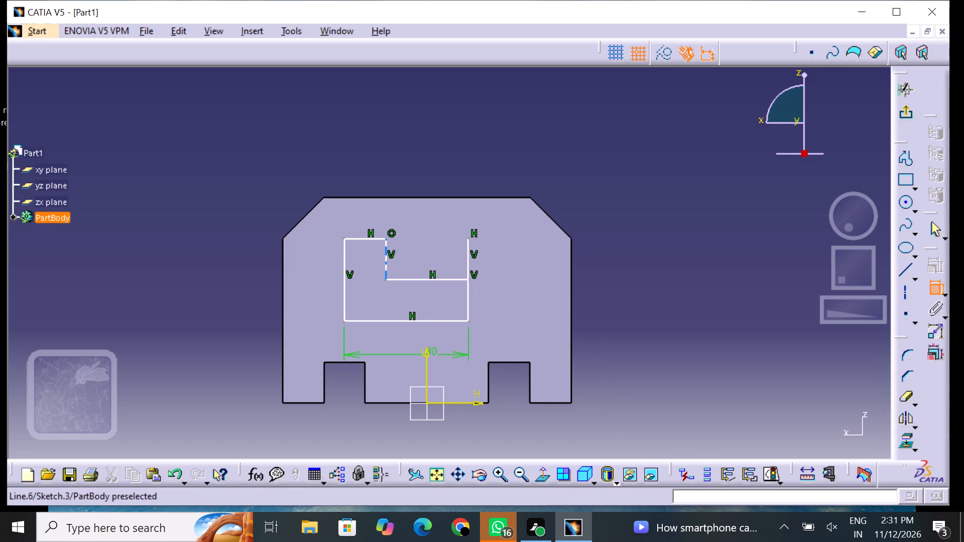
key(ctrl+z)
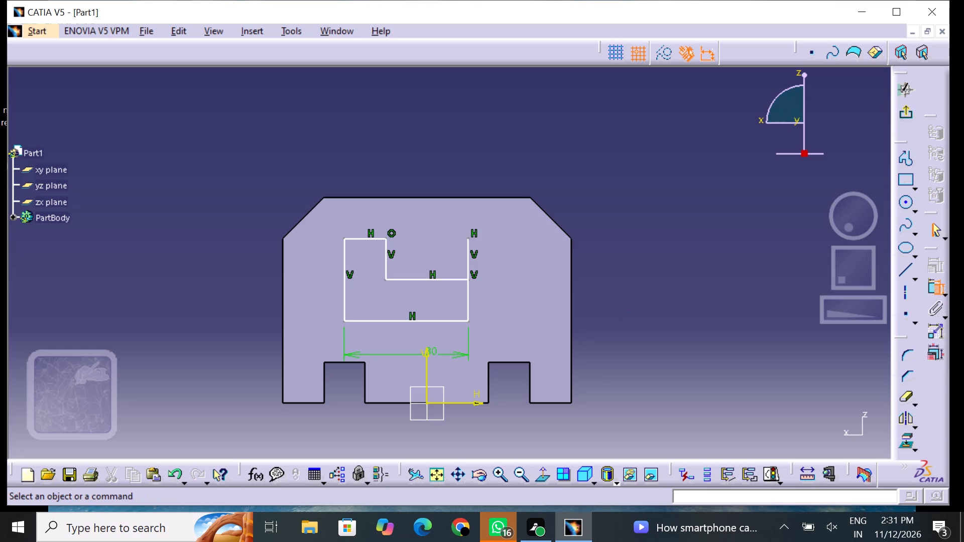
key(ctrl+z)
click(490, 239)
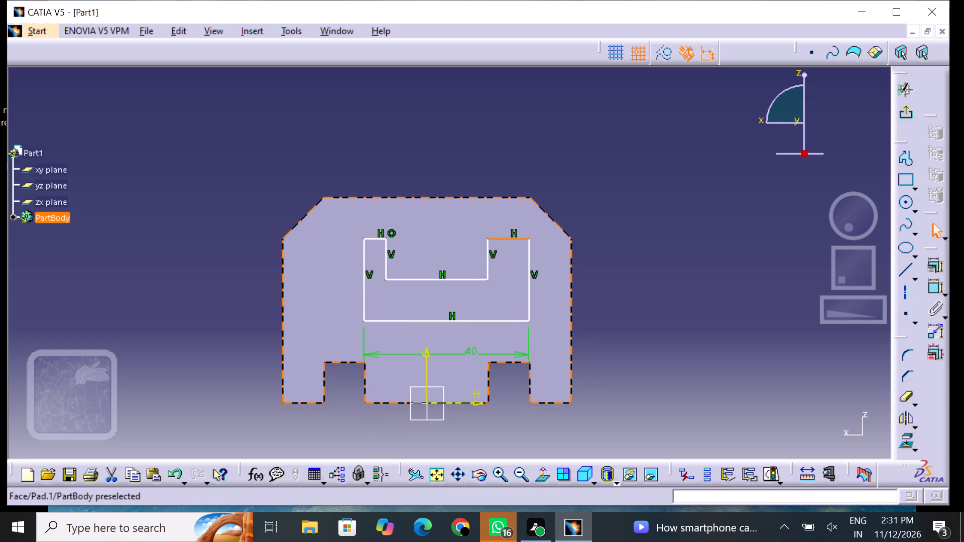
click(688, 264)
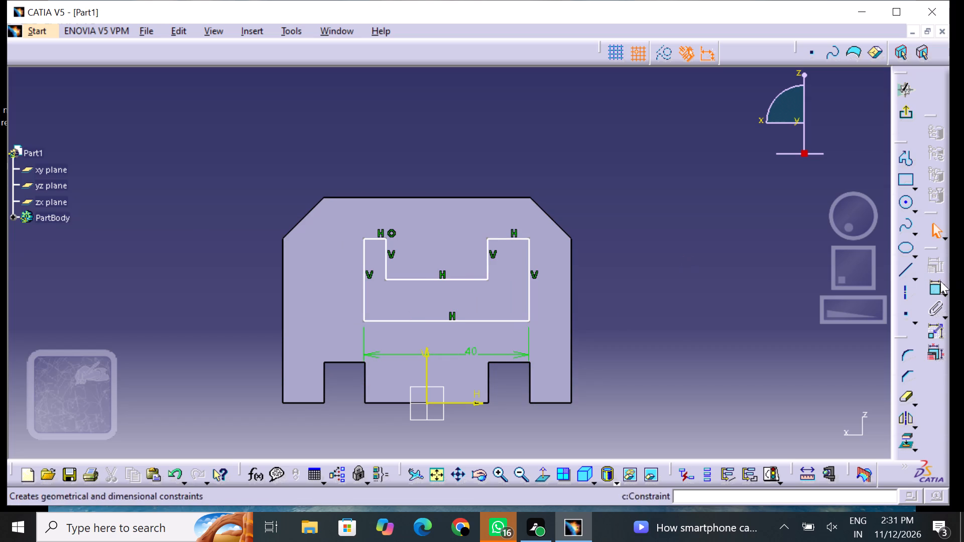
Dimension the width of the U profile's right arm along its top edge.
click(939, 287)
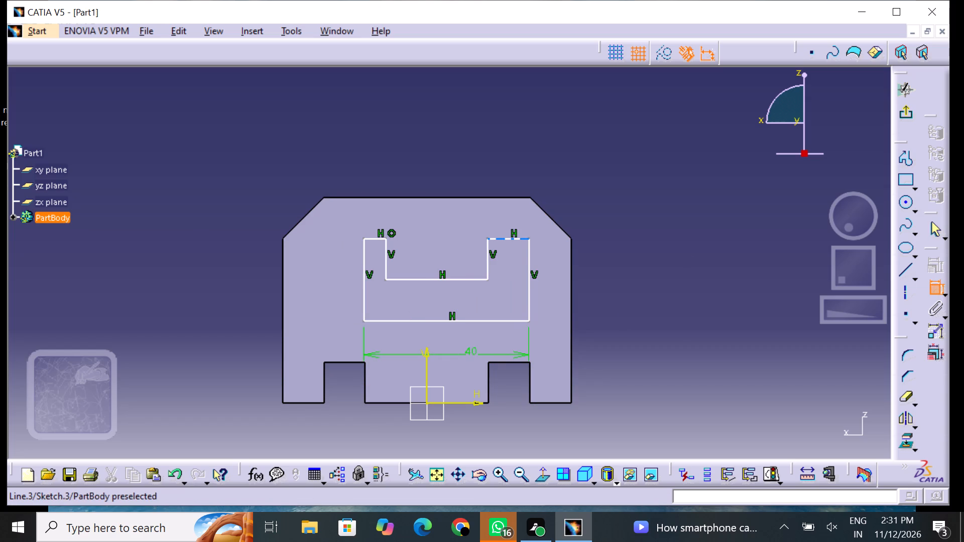
click(518, 236)
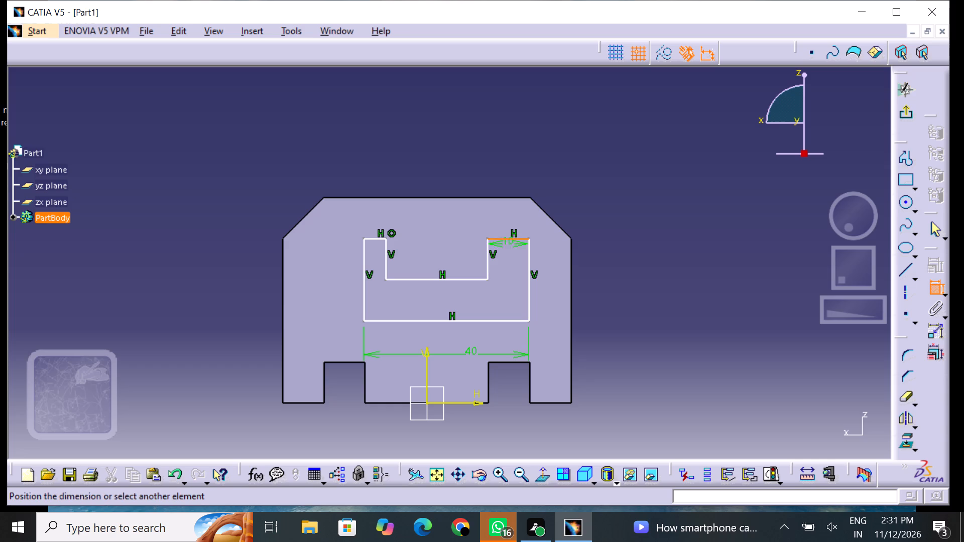
click(510, 220)
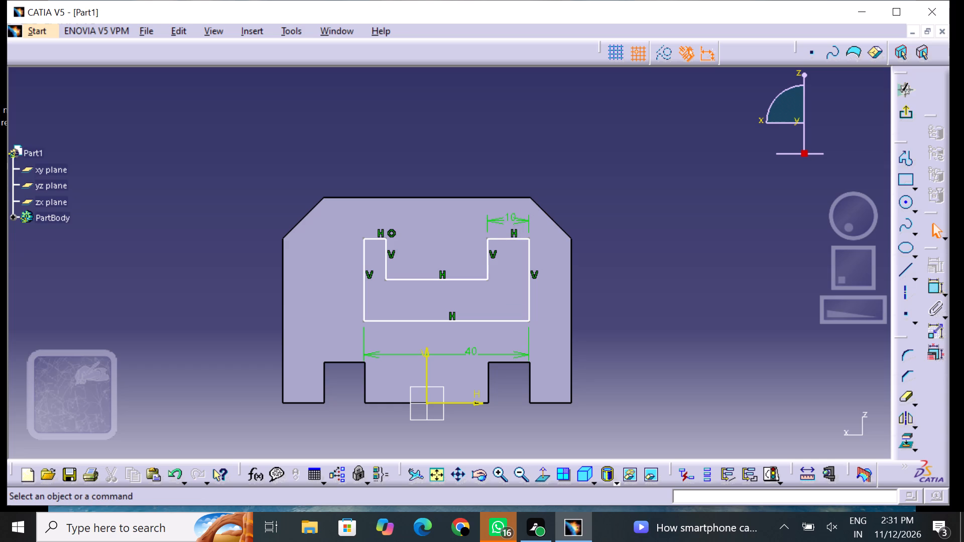
Dimension the width of the U profile's left arm along its top edge and open that dimension for editing.
click(933, 291)
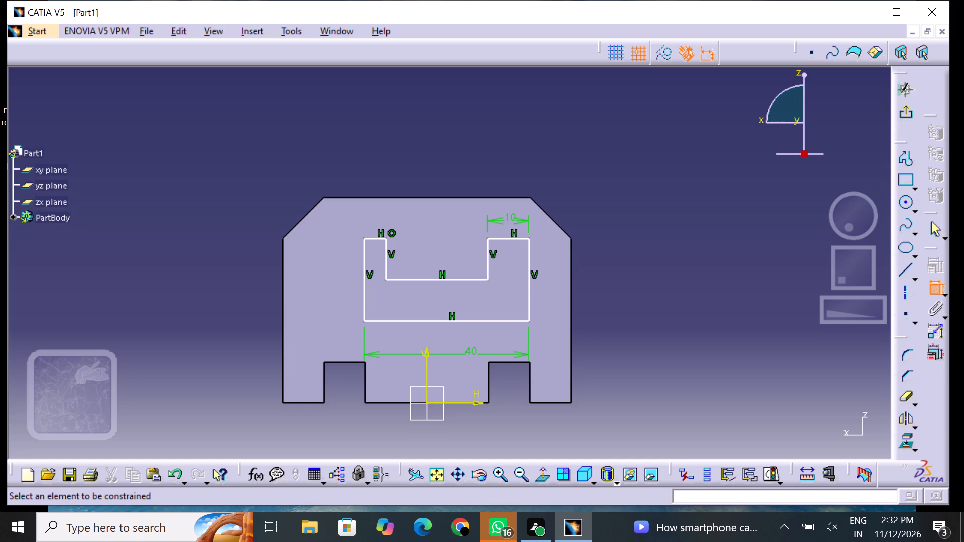
click(376, 236)
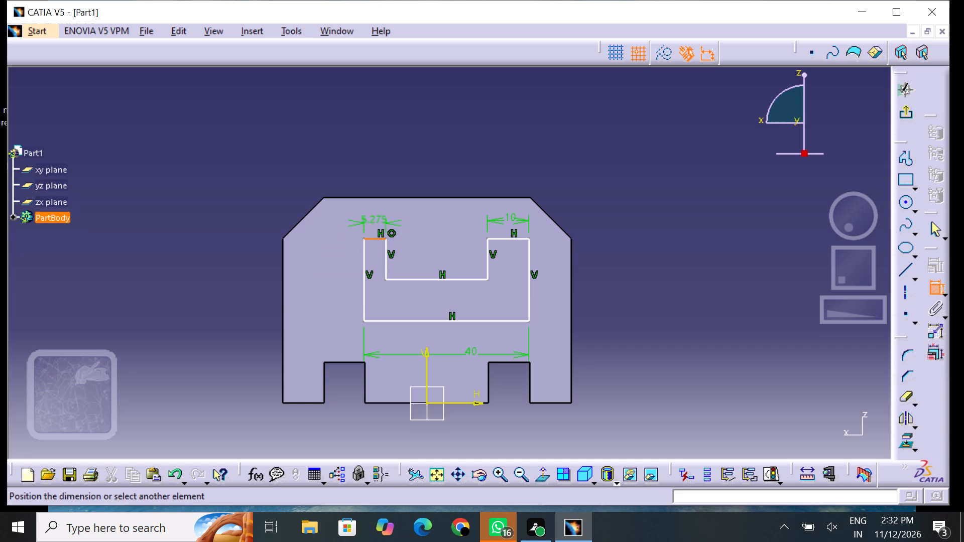
click(373, 218)
double_click(374, 213)
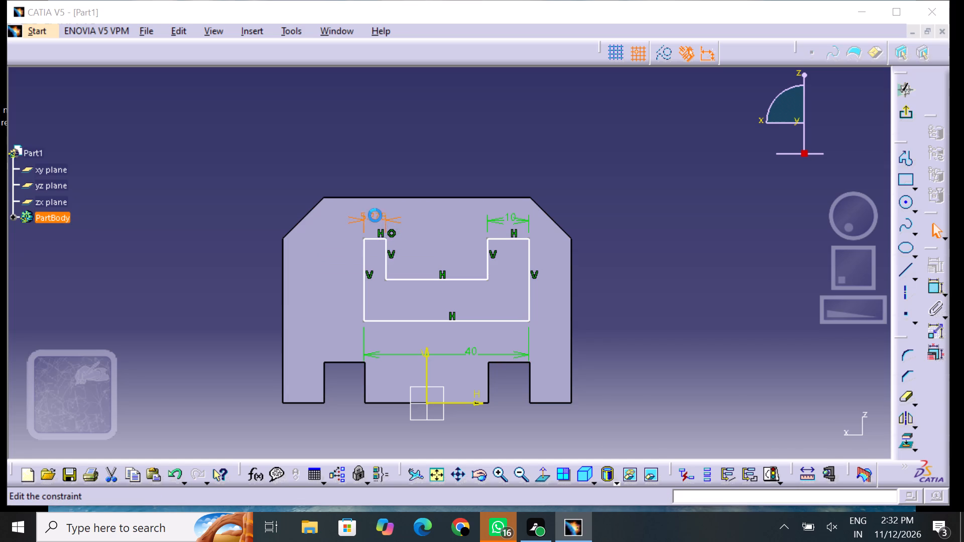
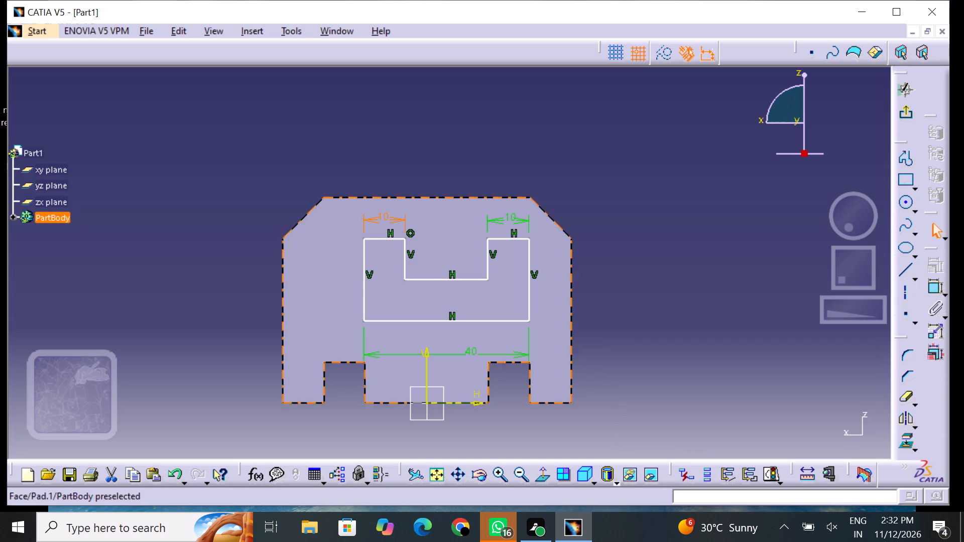
Set the U profile's overall bottom width to 30 mm.
click(438, 178)
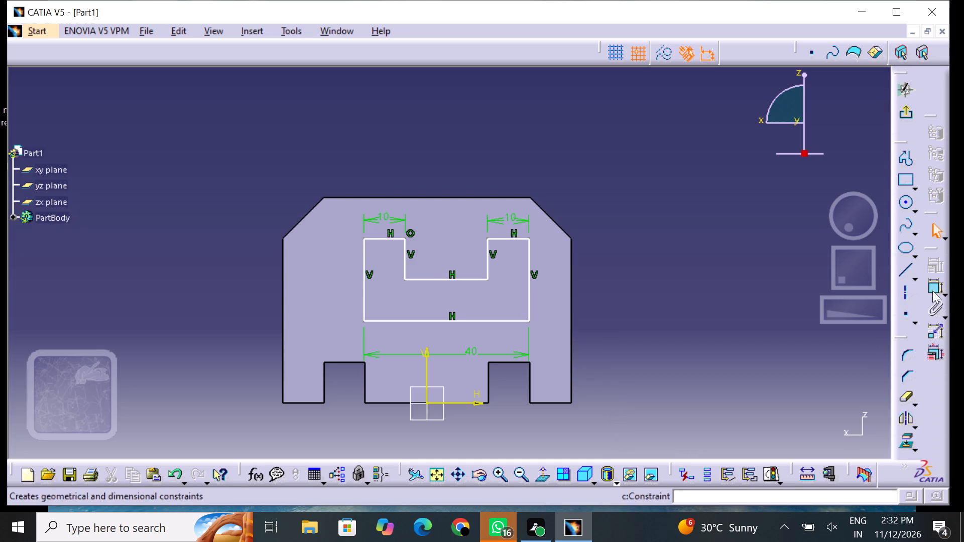
click(938, 291)
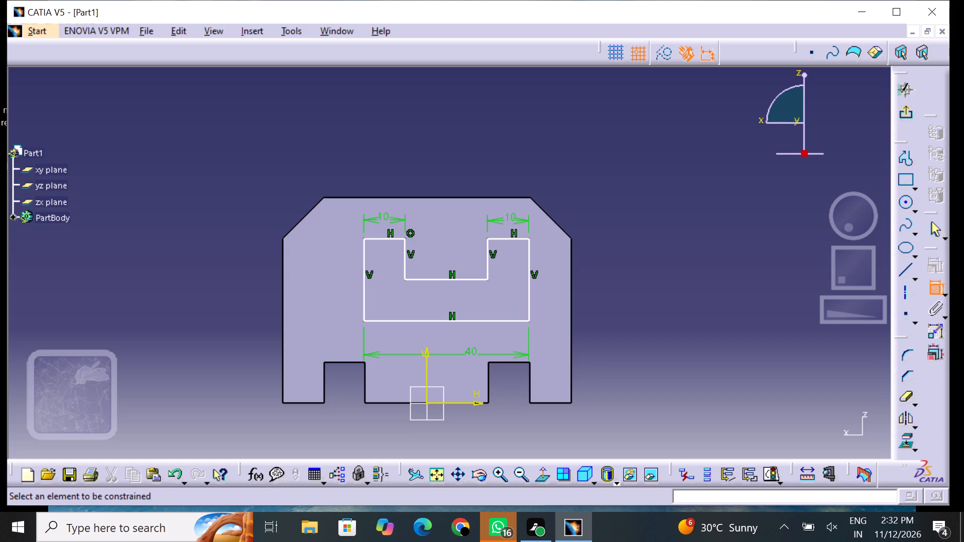
double_click(472, 353)
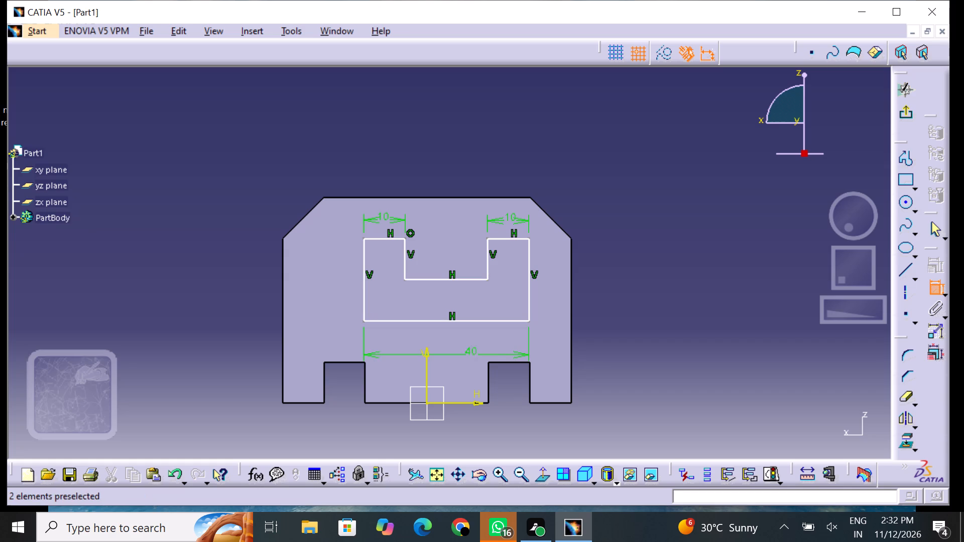
key(BackSpace)
text(30)
key(Return)
click(679, 342)
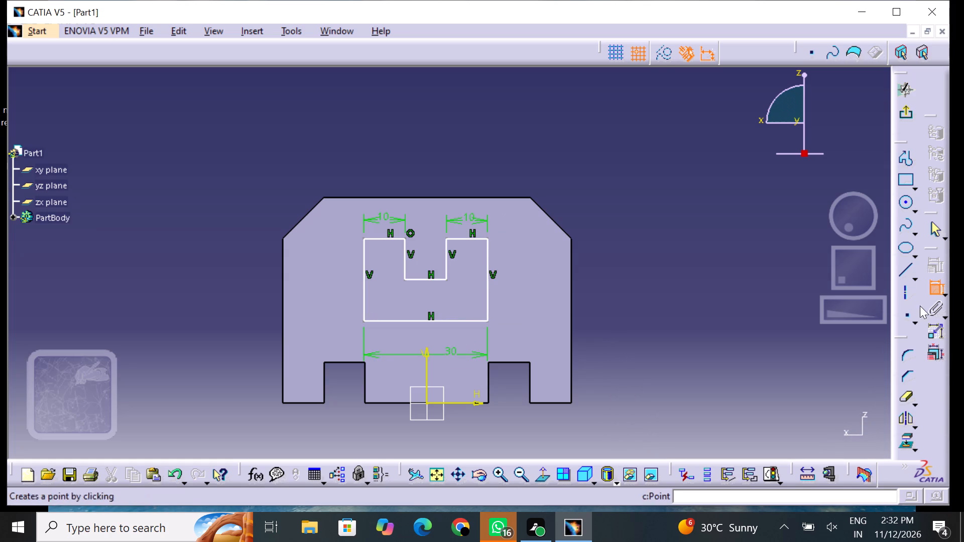
Constrain the U profile's two outer vertical sides as symmetric about the sketch's vertical axis.
click(939, 287)
click(937, 291)
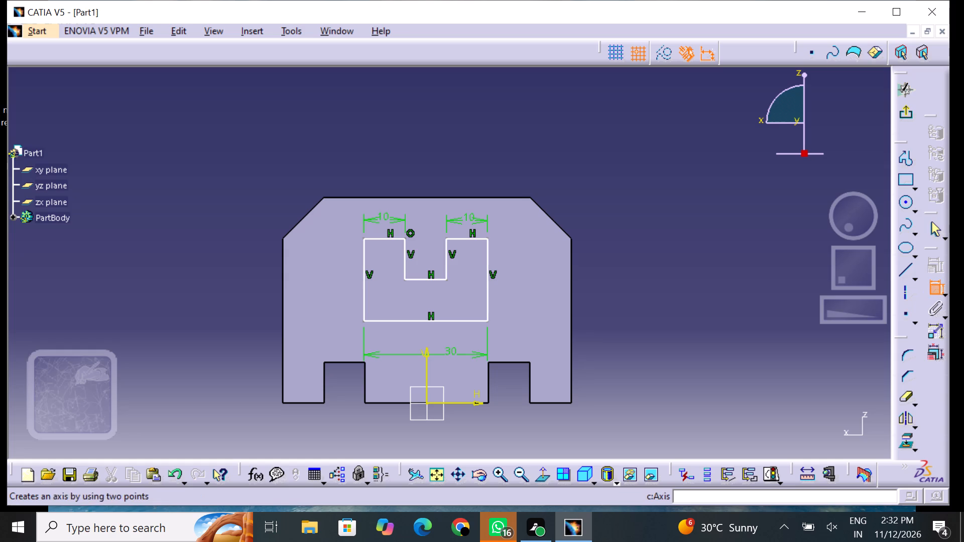
click(361, 302)
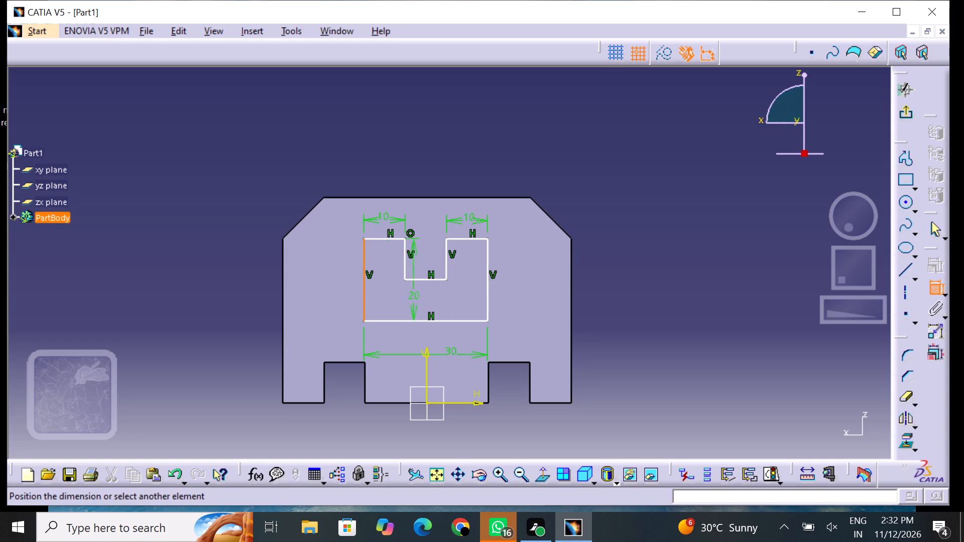
click(488, 304)
right_click(455, 300)
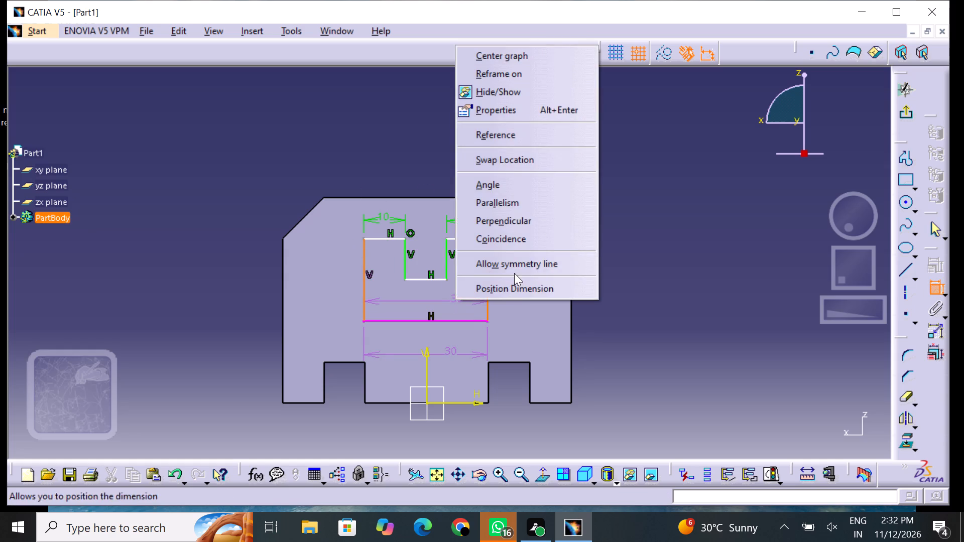
click(514, 266)
click(423, 369)
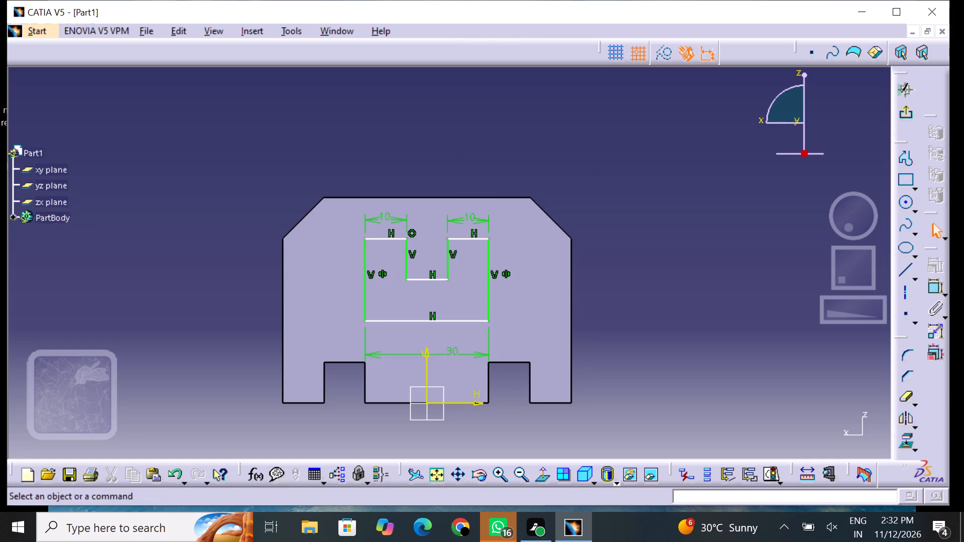
click(630, 348)
Dimension the U profile's bottom line from the sketch's horizontal axis and set the offset to 15 mm.
click(930, 290)
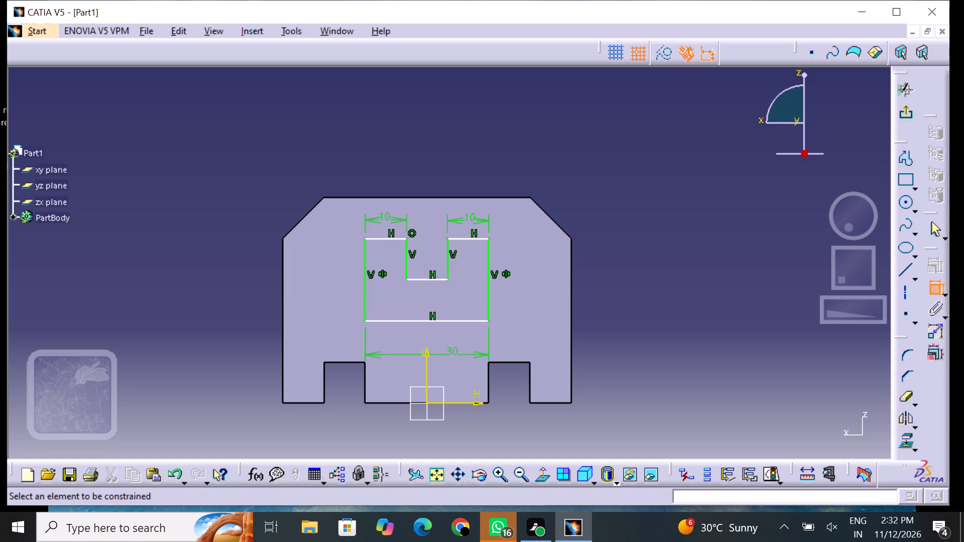
click(443, 320)
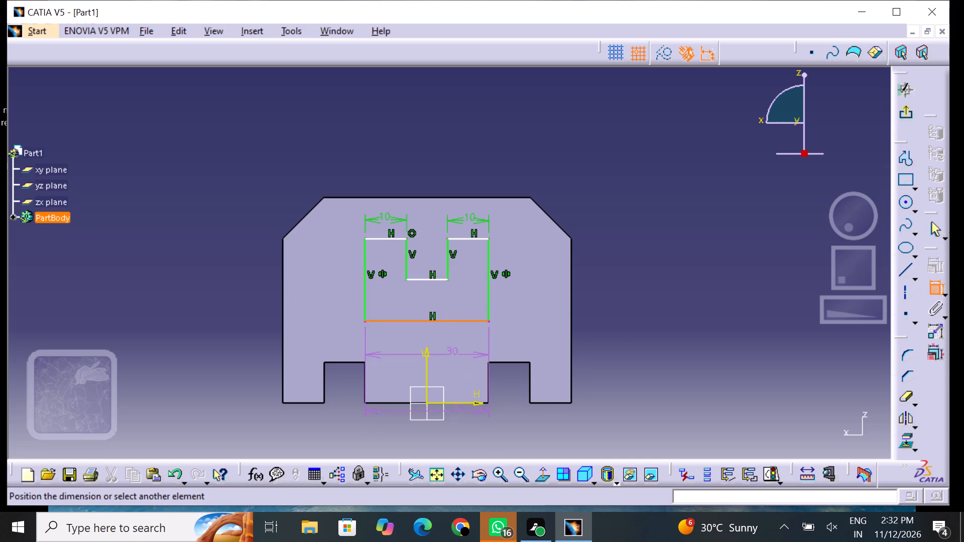
click(468, 401)
click(606, 376)
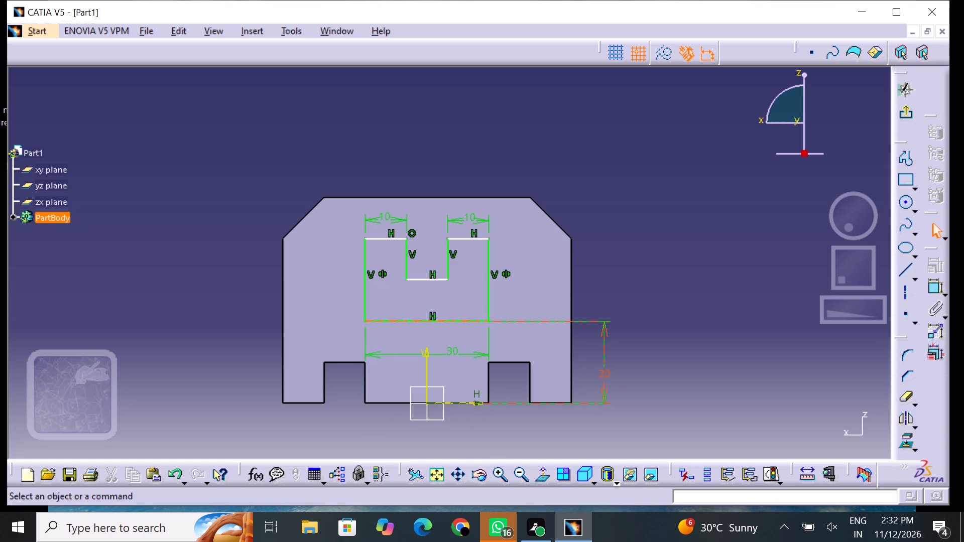
double_click(607, 372)
key(BackSpace)
text(15)
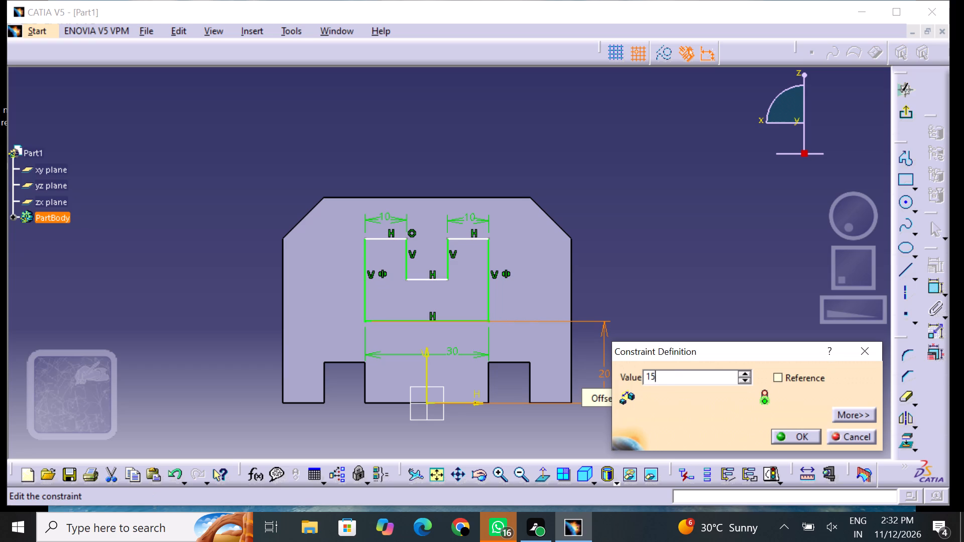
key(Return)
click(617, 364)
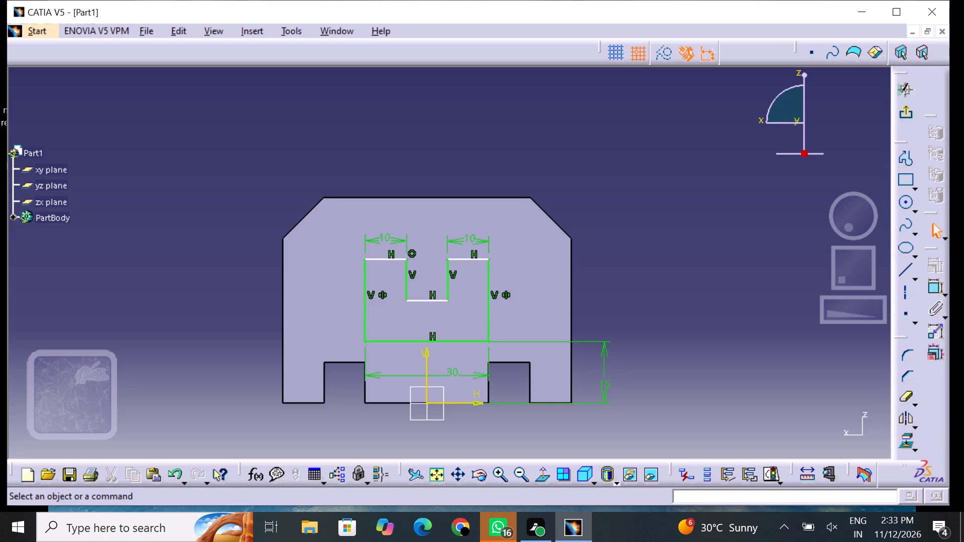
Reposition the 30 mm width dimension's text near the middle of its dimension line.
drag(453, 374, 433, 373)
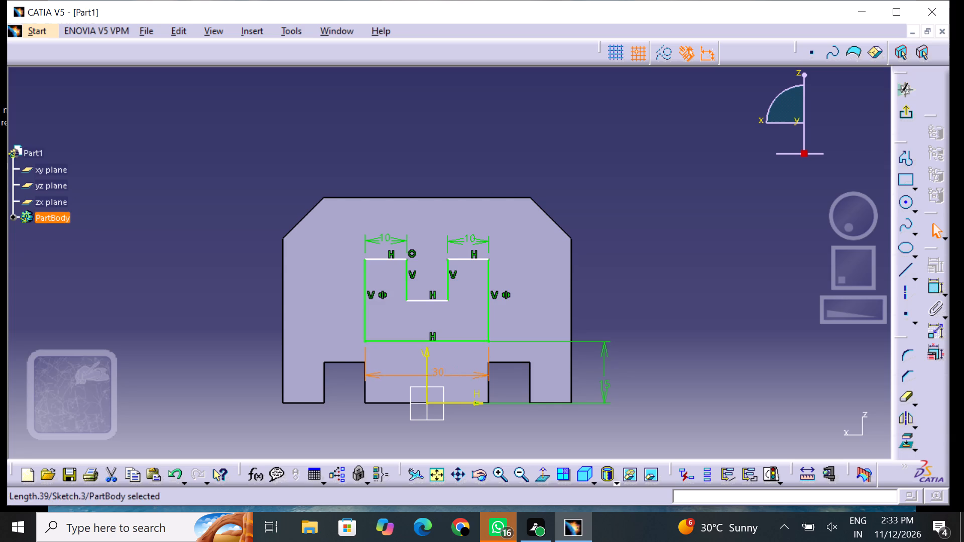
drag(433, 373, 433, 373)
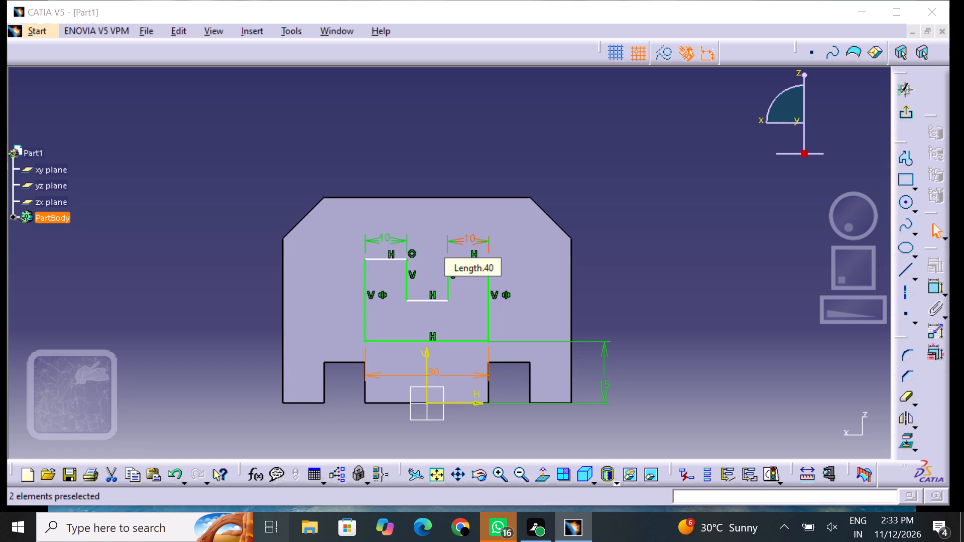
Dimension the height of the U profile's outer left side and set it to 10 mm.
click(362, 292)
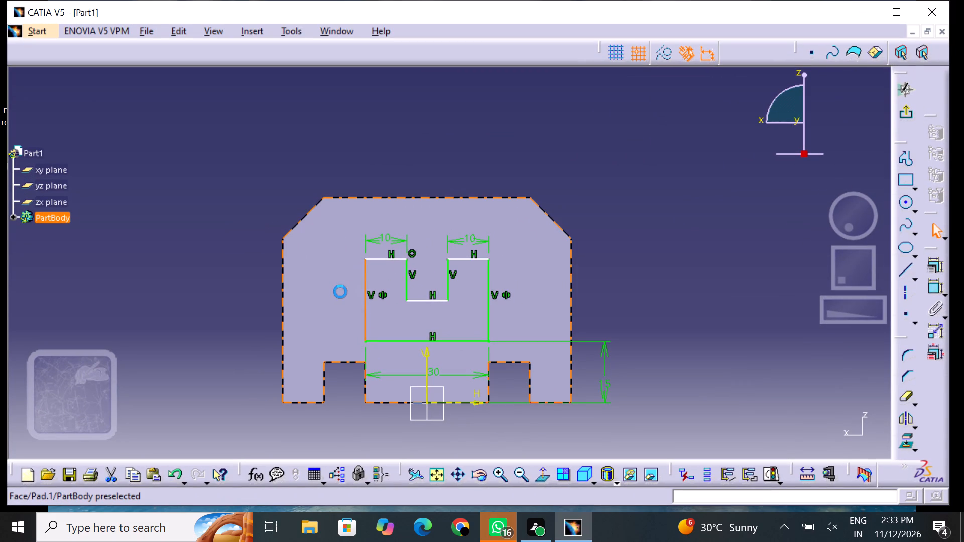
drag(925, 309, 905, 315)
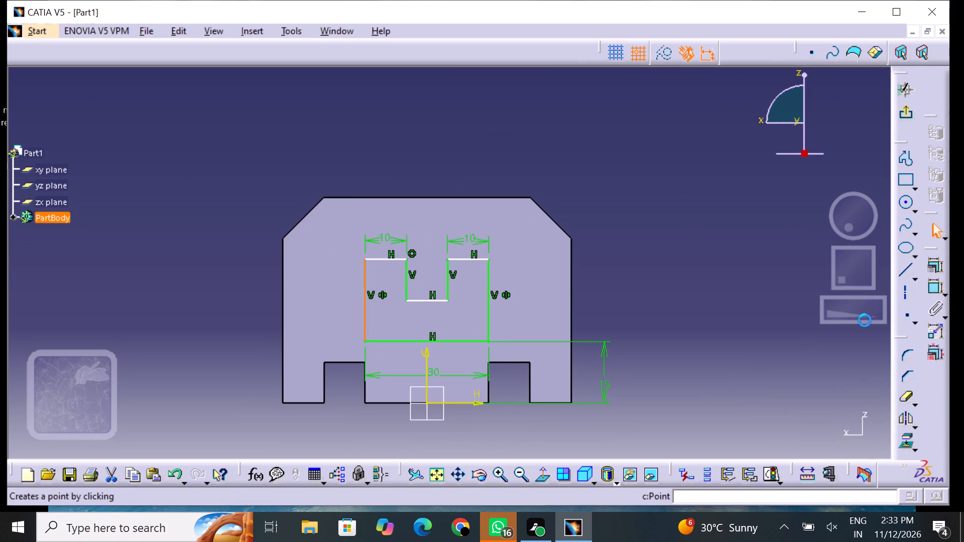
drag(810, 325, 823, 322)
click(934, 293)
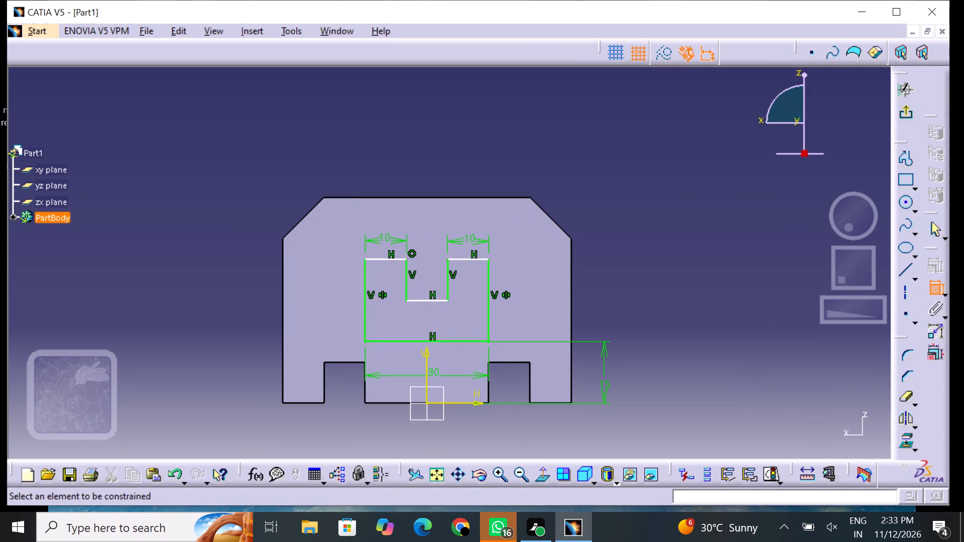
click(365, 310)
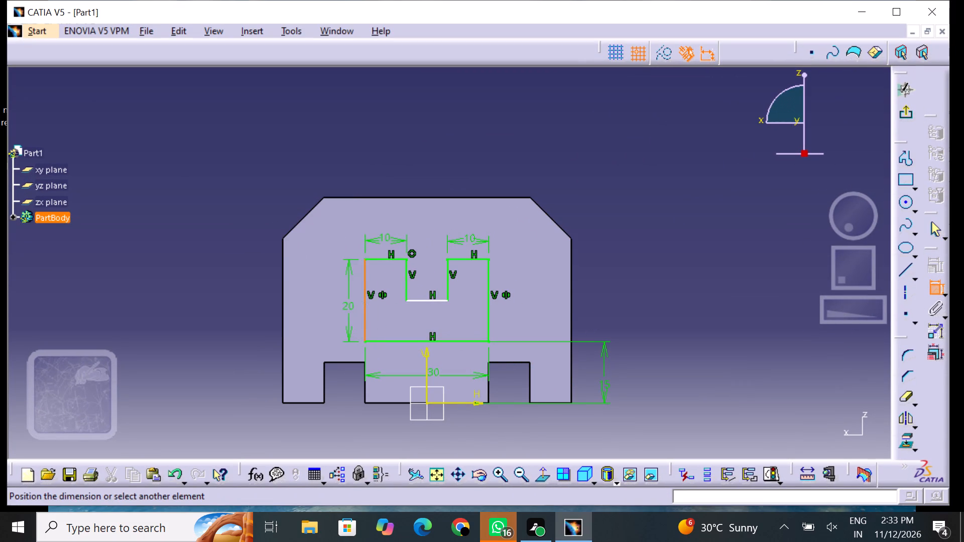
click(346, 309)
double_click(350, 306)
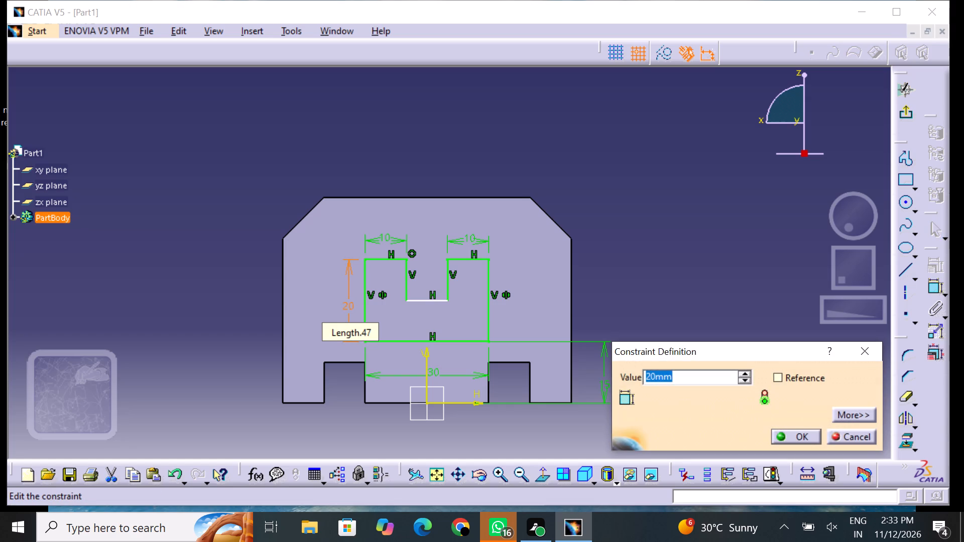
key(BackSpace)
text(10)
key(Return)
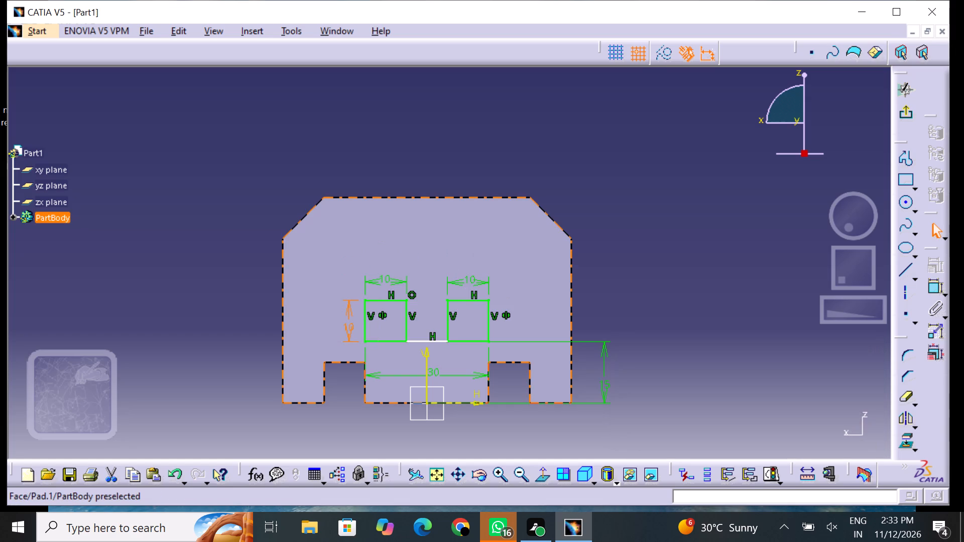
click(717, 310)
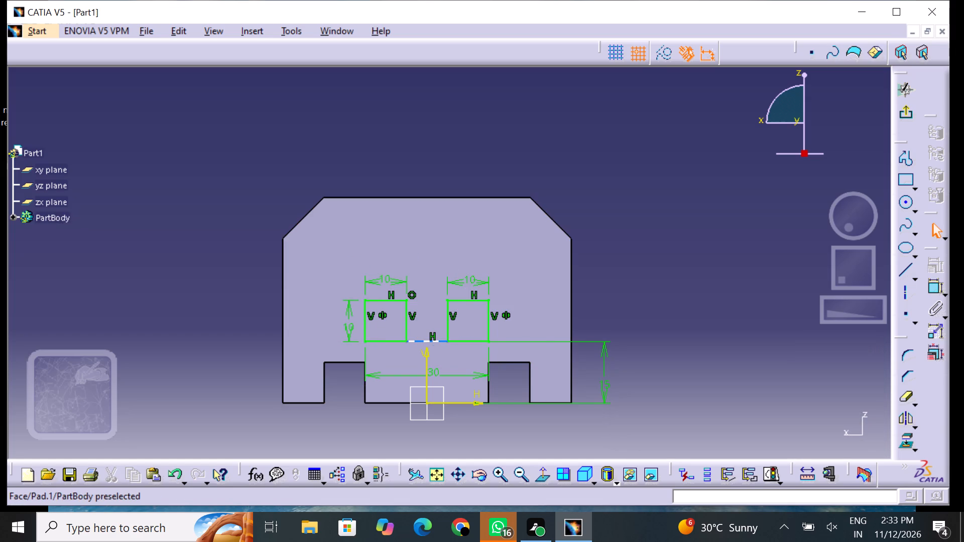
Move the U profile's inner horizontal line above its base and dimension the inner left side at 5 mm deep.
drag(435, 339, 438, 331)
click(609, 314)
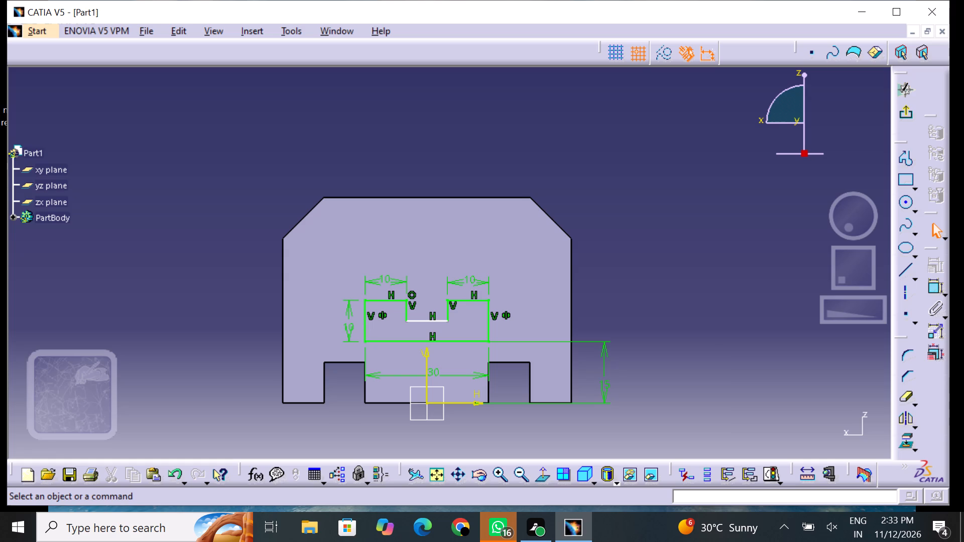
click(930, 288)
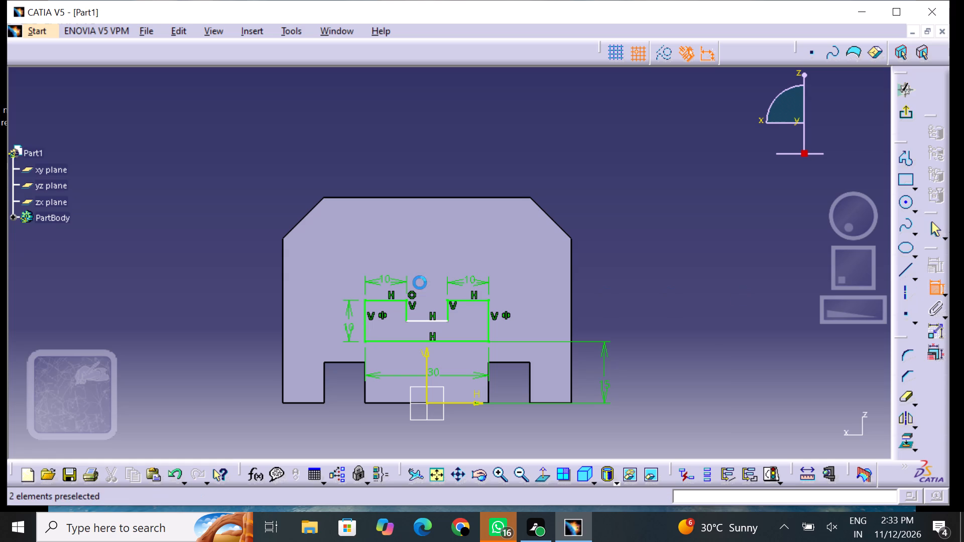
click(408, 309)
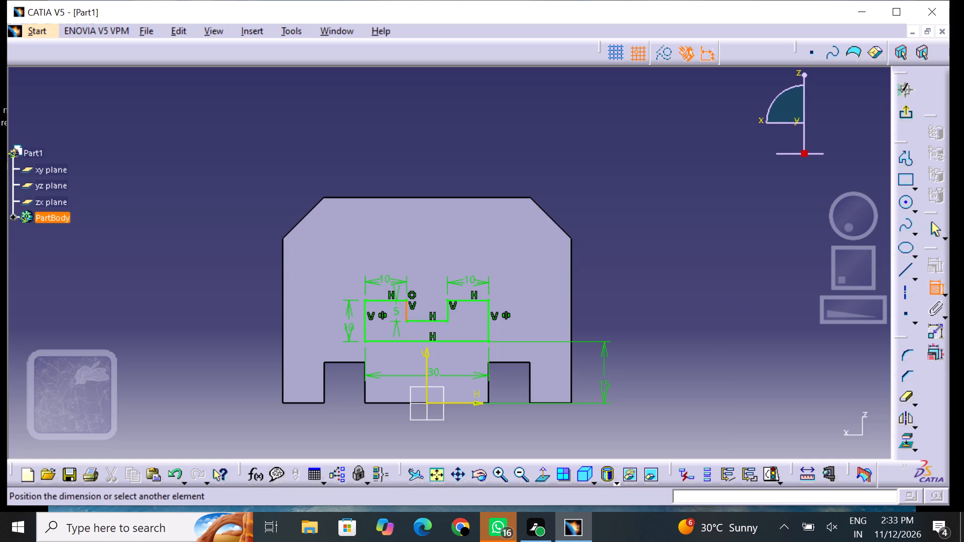
click(397, 314)
click(611, 282)
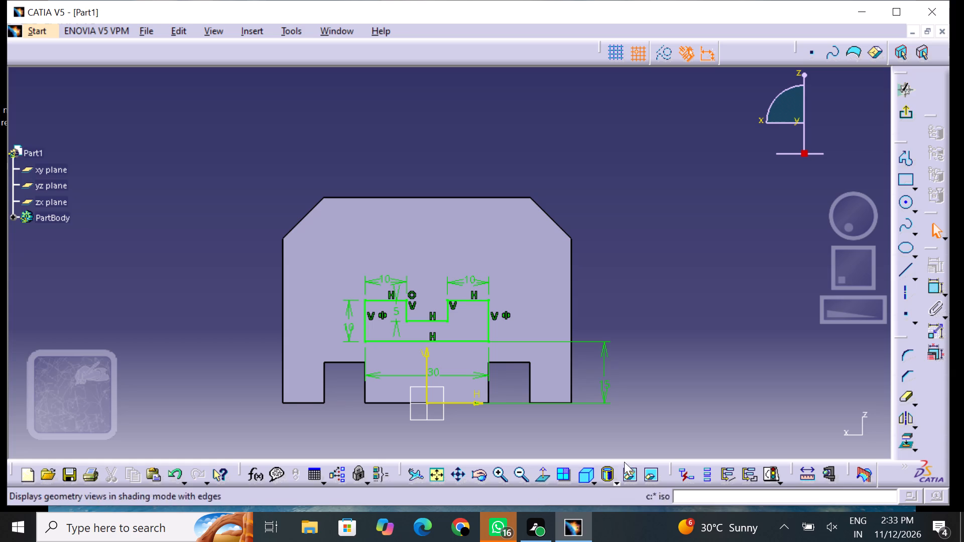
Exit the sketch and cut the U profile through the block as a Pocket with type Up to last and 0 mm offset.
click(900, 113)
middle_drag(637, 206, 549, 207)
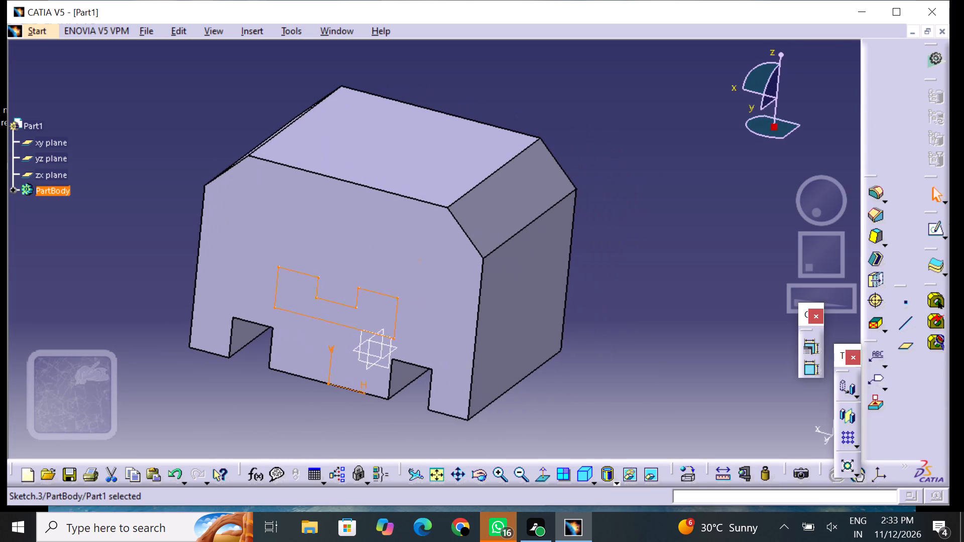
middle_drag(549, 207, 546, 207)
click(255, 31)
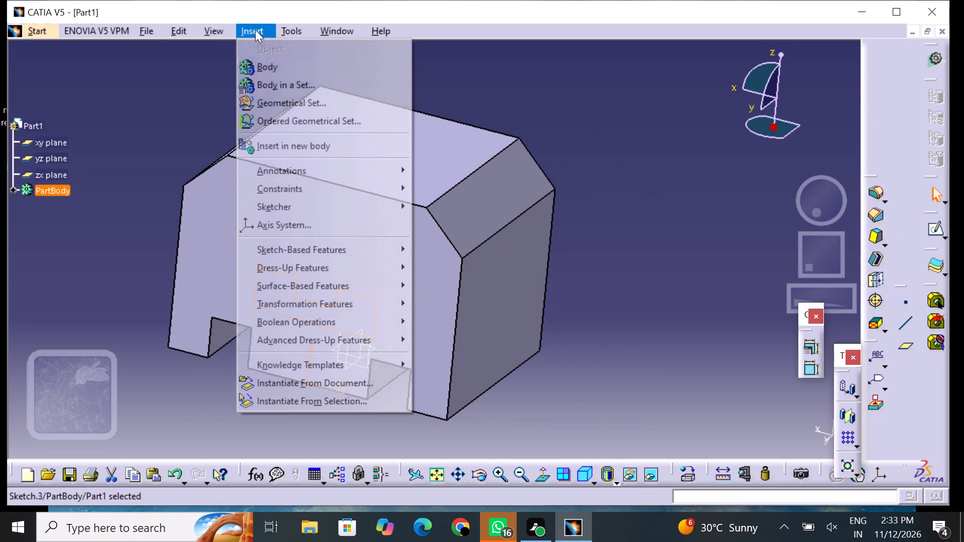
click(350, 246)
click(471, 266)
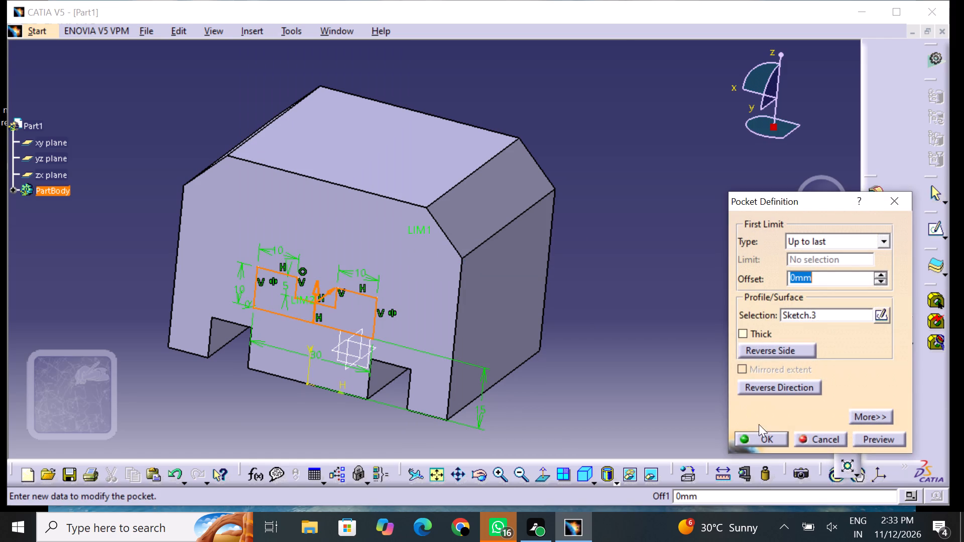
click(766, 435)
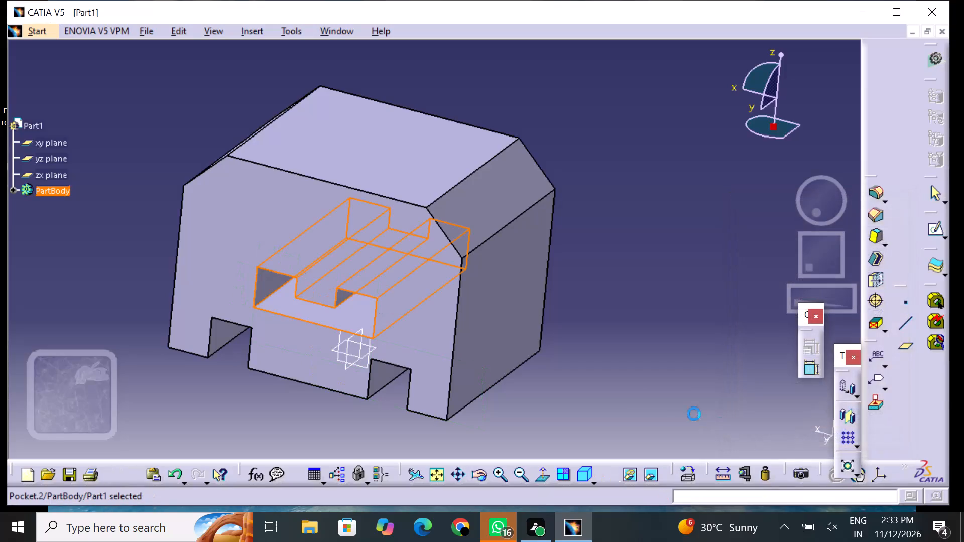
click(635, 384)
Examine the U-shaped pocket and the block's notches and chamfers from several angles.
middle_drag(230, 393, 357, 263)
right_drag(230, 393, 357, 263)
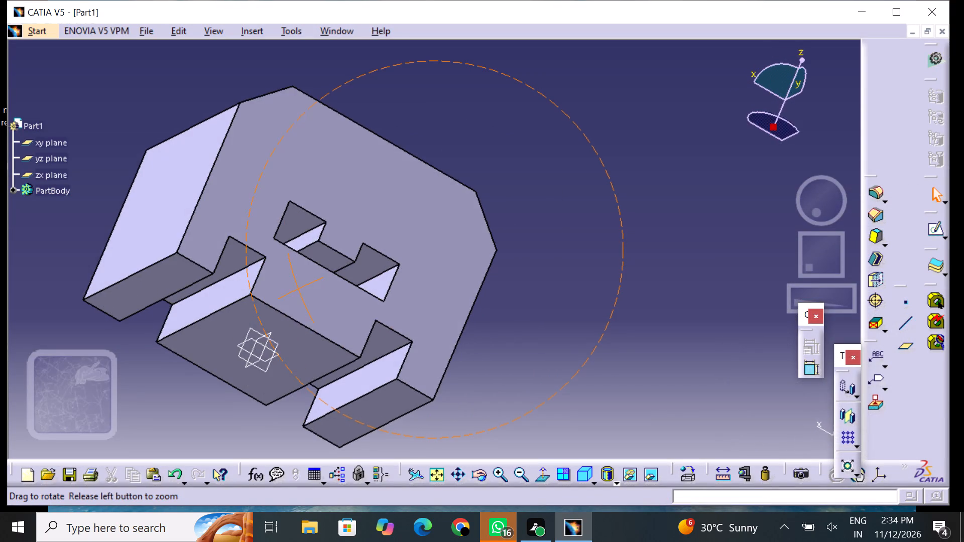
middle_drag(357, 263, 261, 326)
right_drag(357, 263, 261, 326)
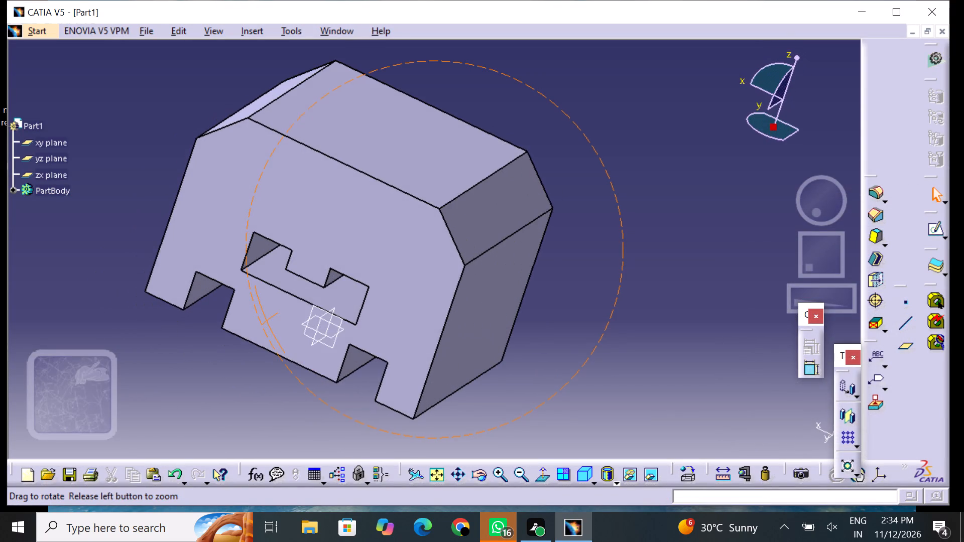
middle_drag(261, 326, 250, 347)
right_drag(261, 326, 250, 347)
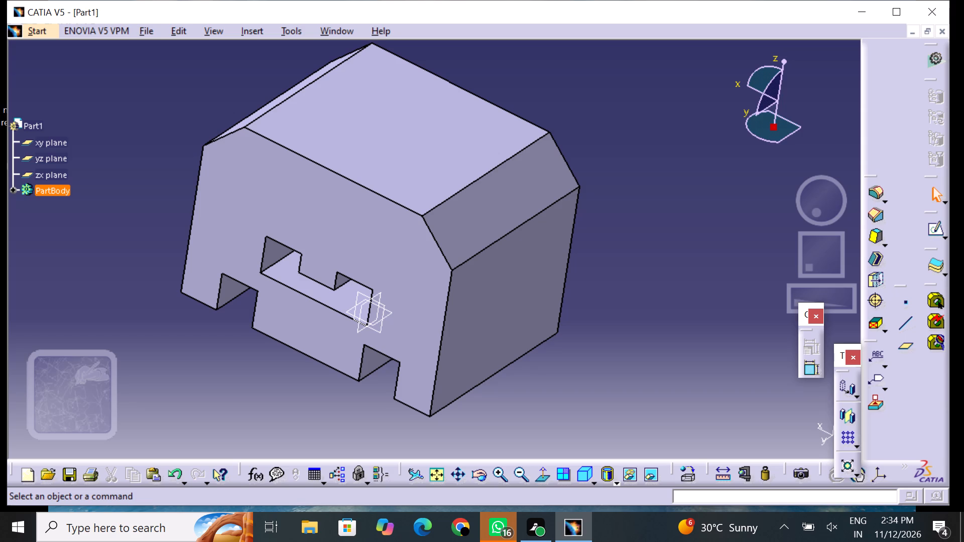
middle_drag(195, 333, 275, 340)
right_drag(197, 334, 275, 340)
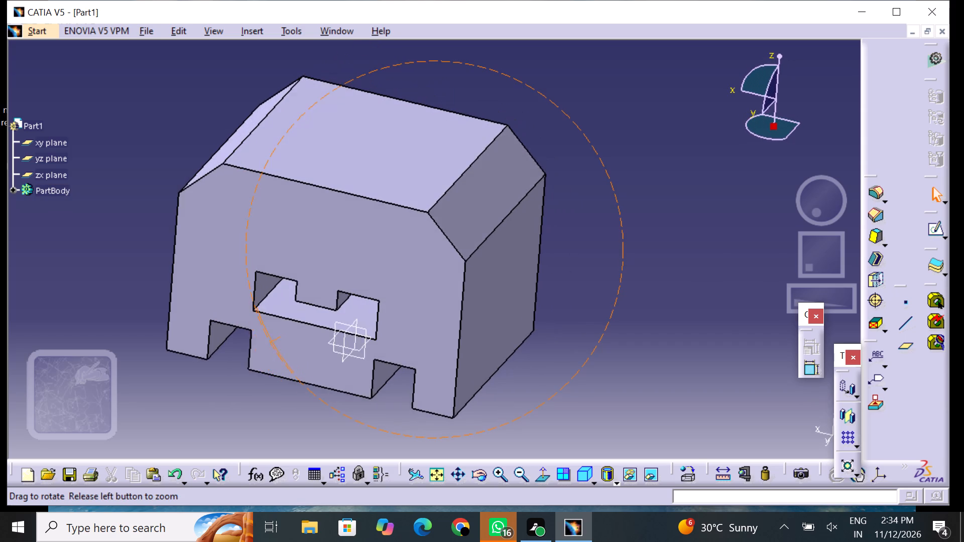
right_drag(275, 340, 278, 339)
middle_drag(275, 340, 278, 339)
middle_drag(231, 392, 306, 355)
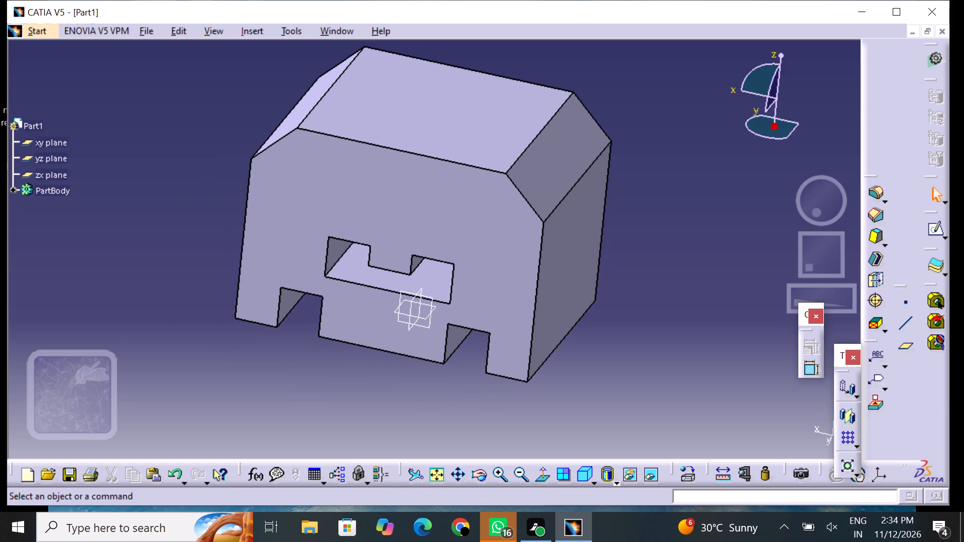
Open a new sketch on the block's front face, the one showing the U-shaped pocket.
click(417, 217)
click(942, 232)
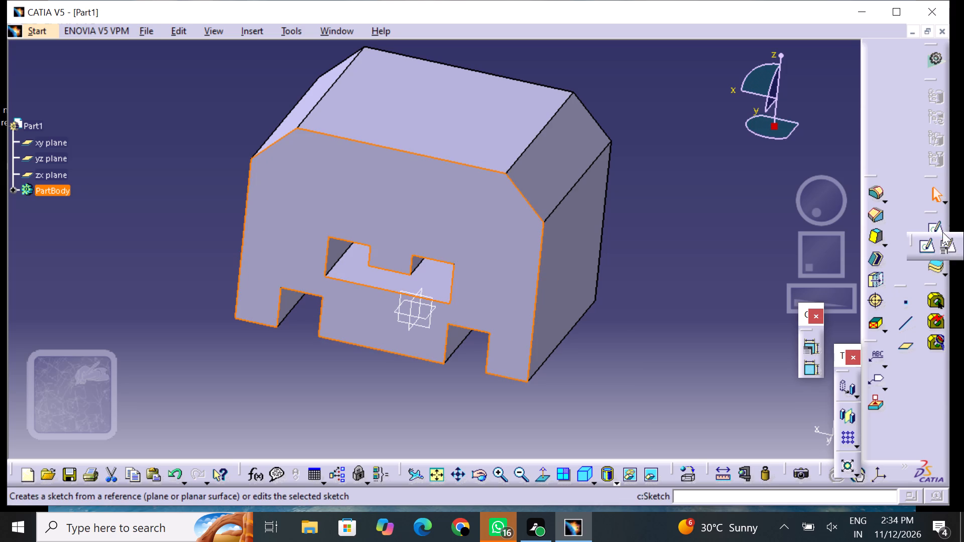
click(928, 245)
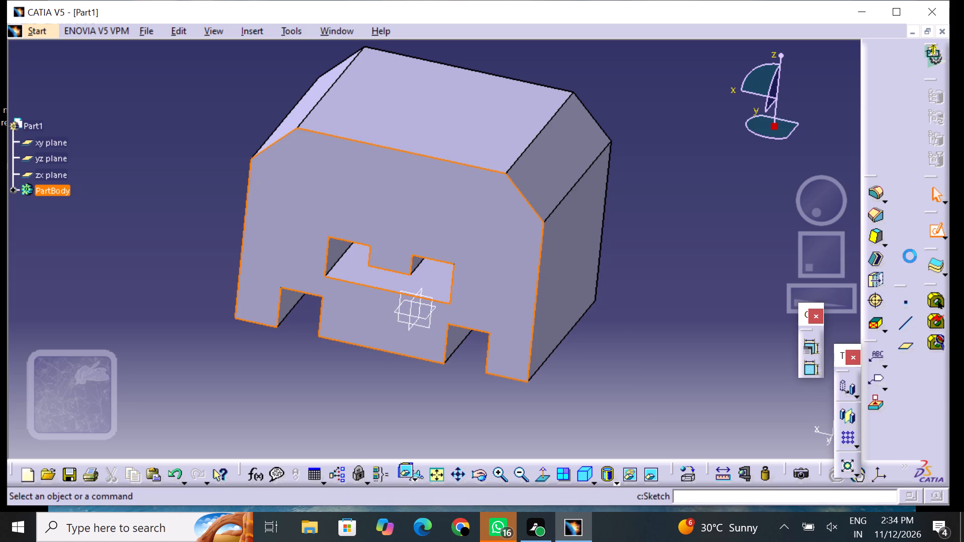
middle_drag(383, 308, 385, 276)
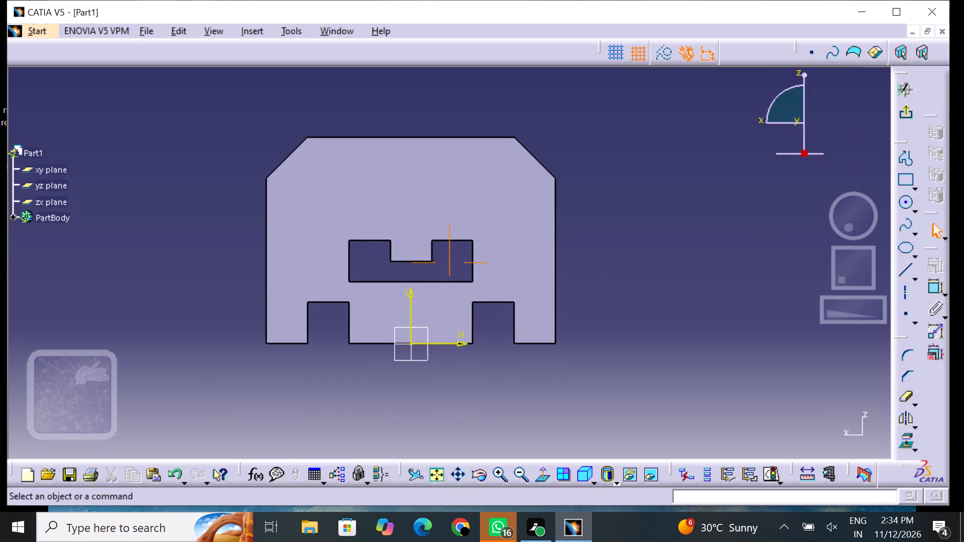
middle_drag(385, 276, 384, 275)
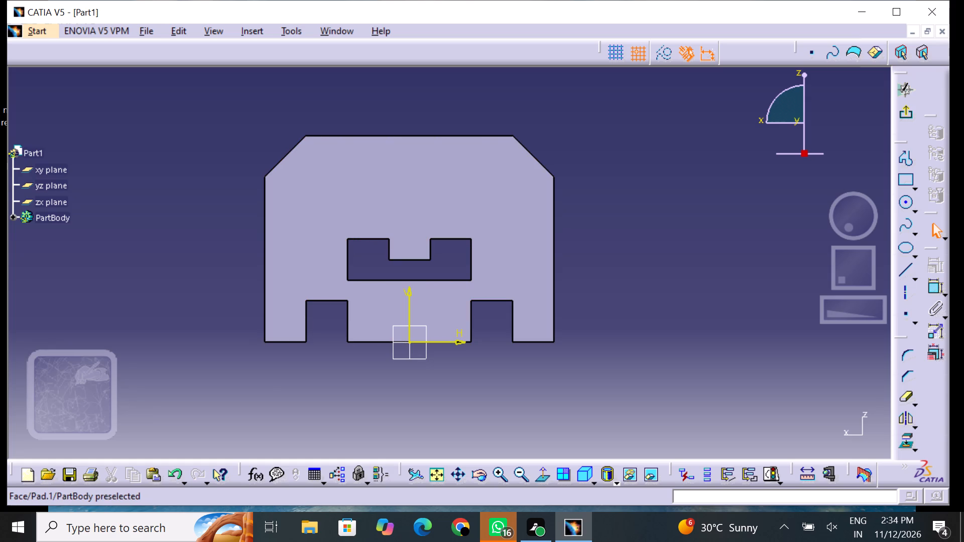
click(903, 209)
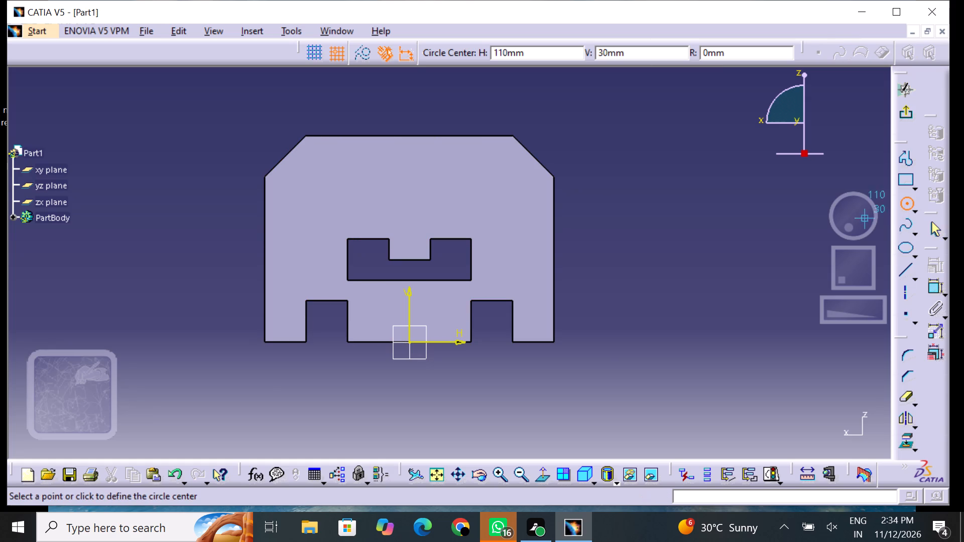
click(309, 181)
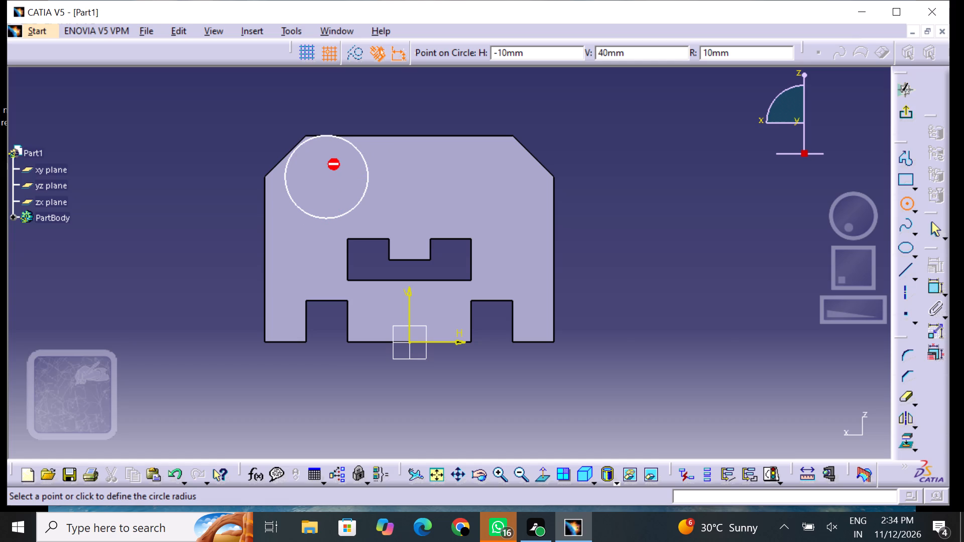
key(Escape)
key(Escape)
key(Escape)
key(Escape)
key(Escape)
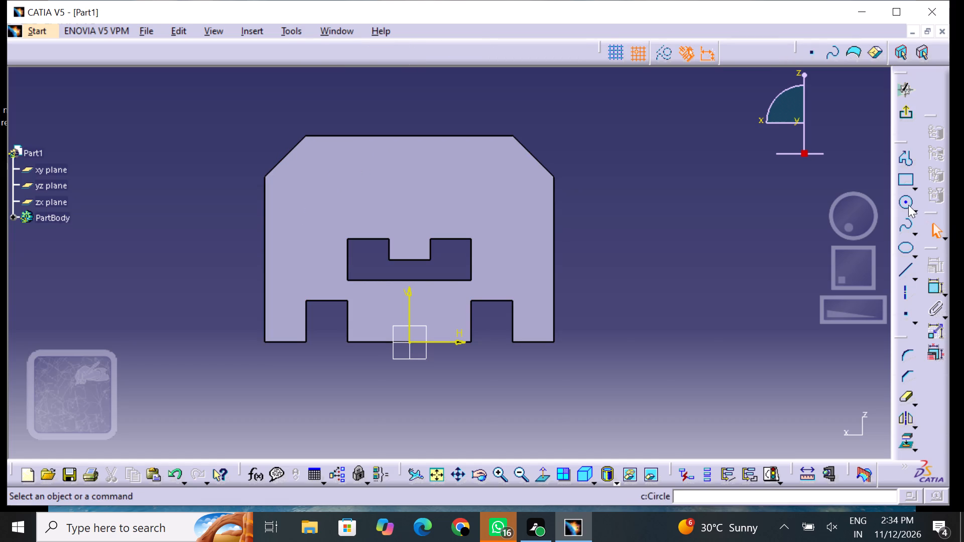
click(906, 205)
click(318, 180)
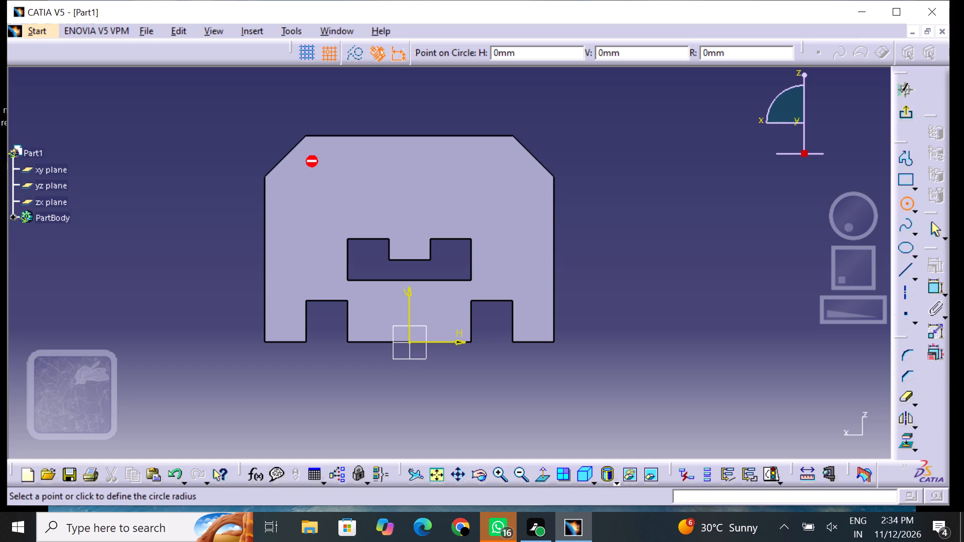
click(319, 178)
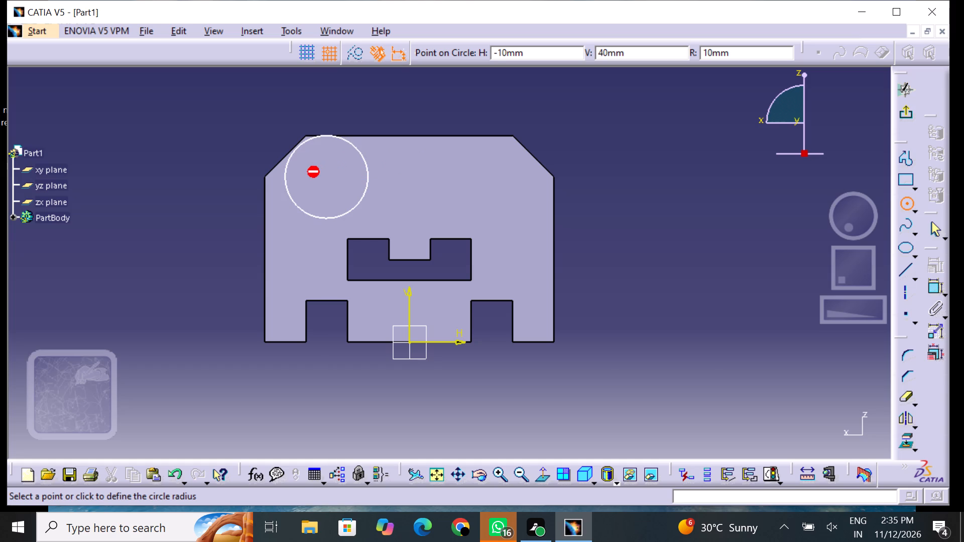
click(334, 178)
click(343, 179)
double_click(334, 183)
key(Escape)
Sketch two circles near the face's upper corners, right about 20 mm and left about 28 mm in diameter, centred about 10 mm below the top edge.
click(901, 206)
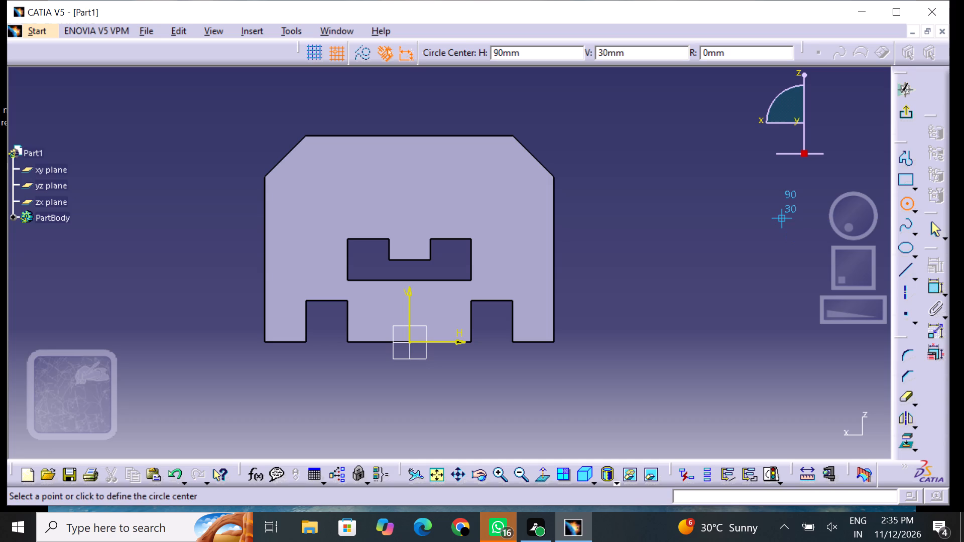
click(488, 192)
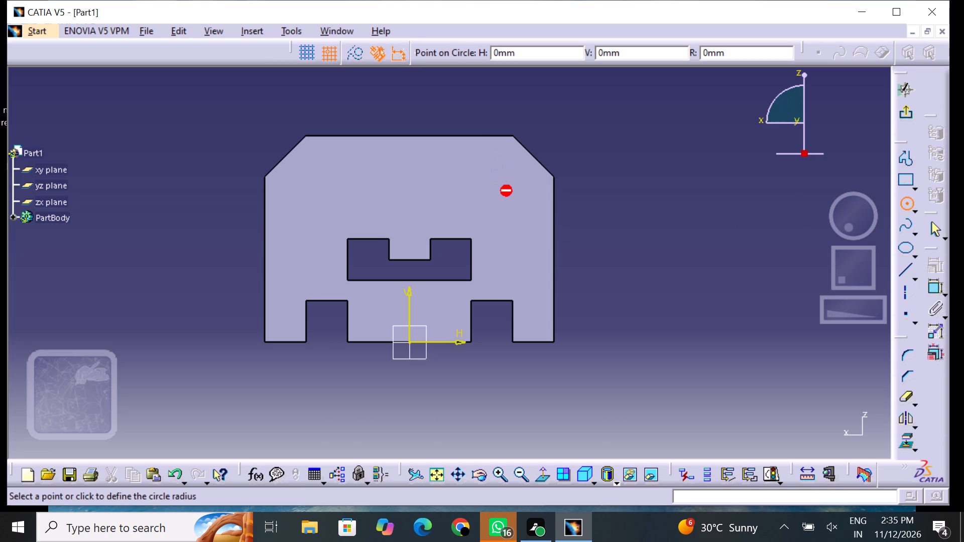
click(509, 205)
click(726, 211)
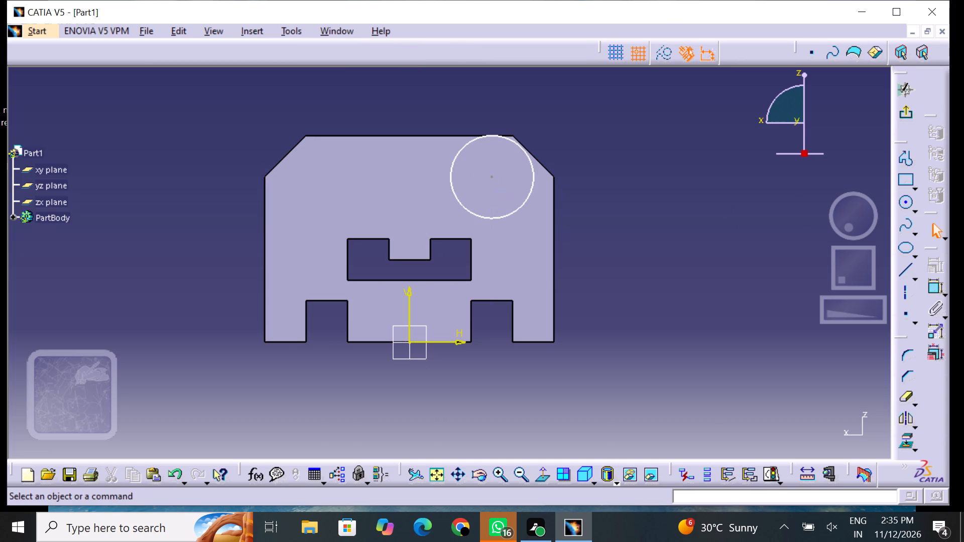
click(904, 203)
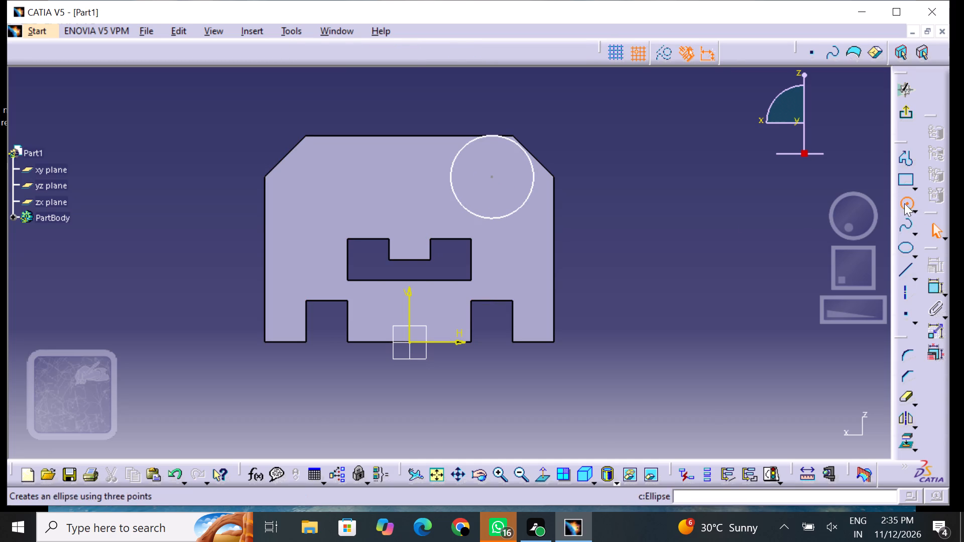
click(316, 182)
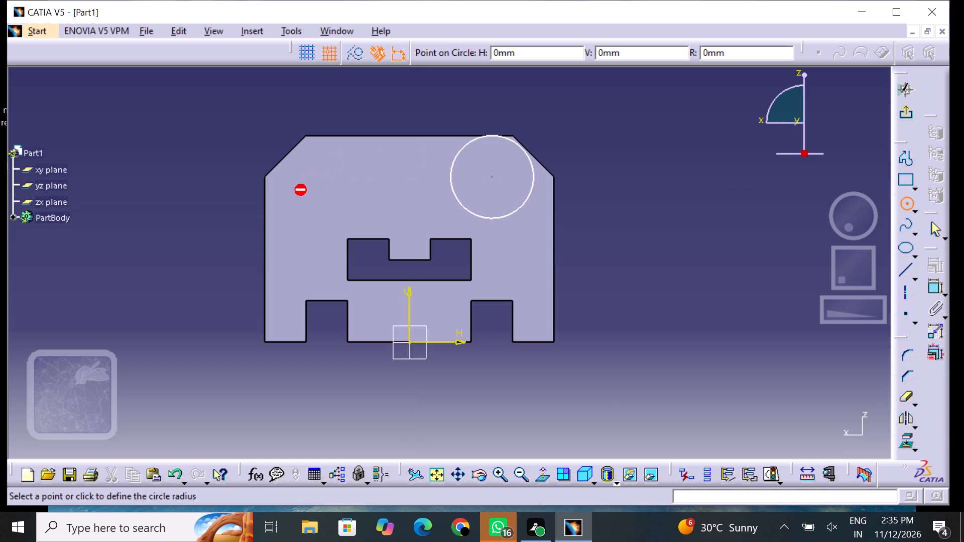
click(305, 203)
click(729, 302)
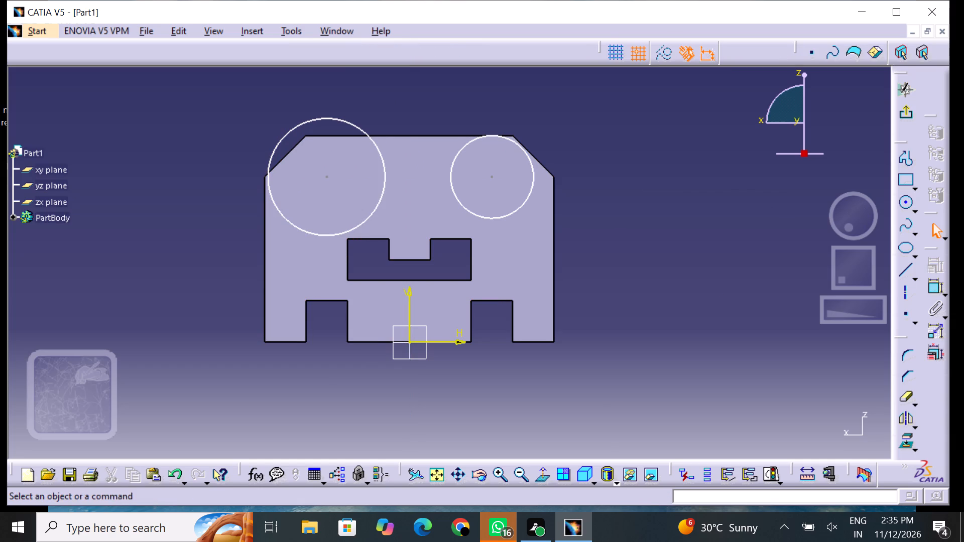
Dimension the diameter of the right circle and set it to 10 mm.
click(931, 296)
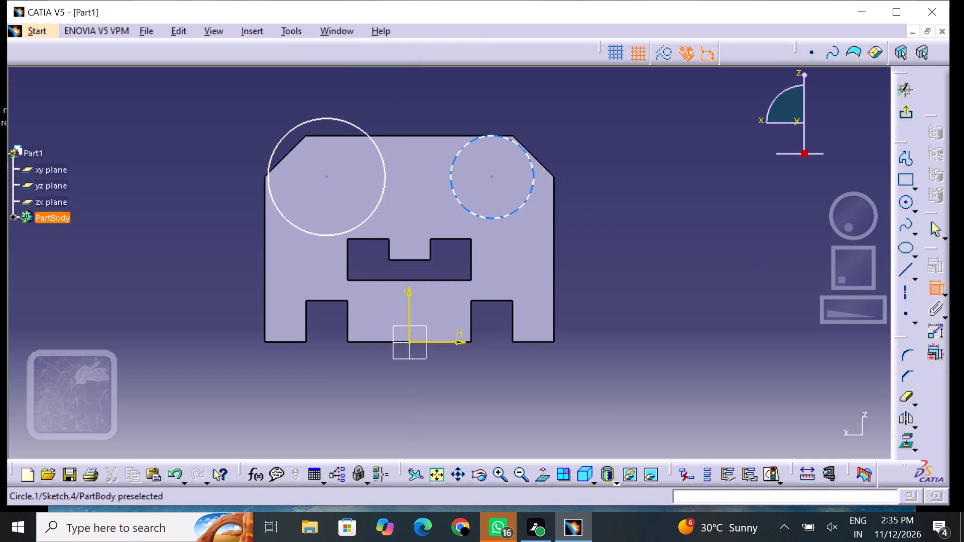
click(527, 200)
click(578, 196)
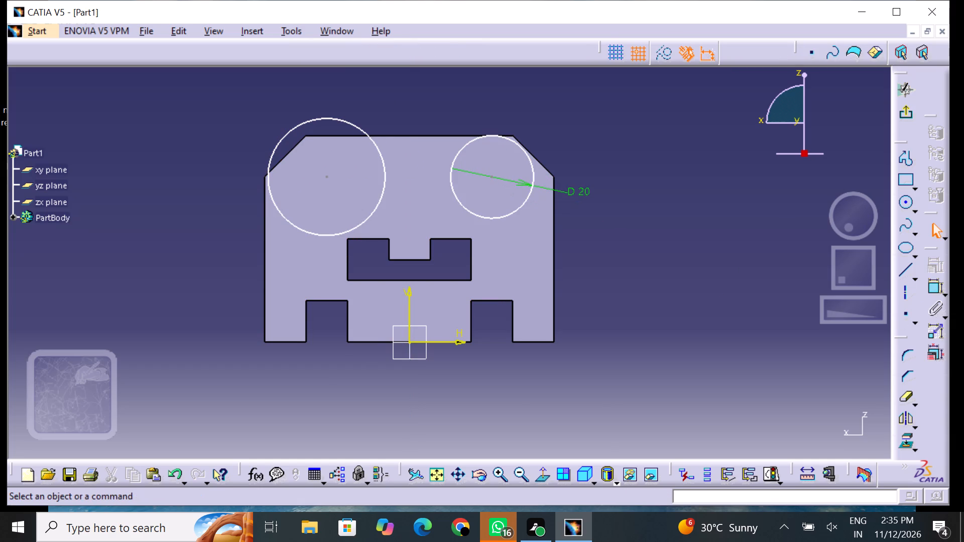
double_click(583, 192)
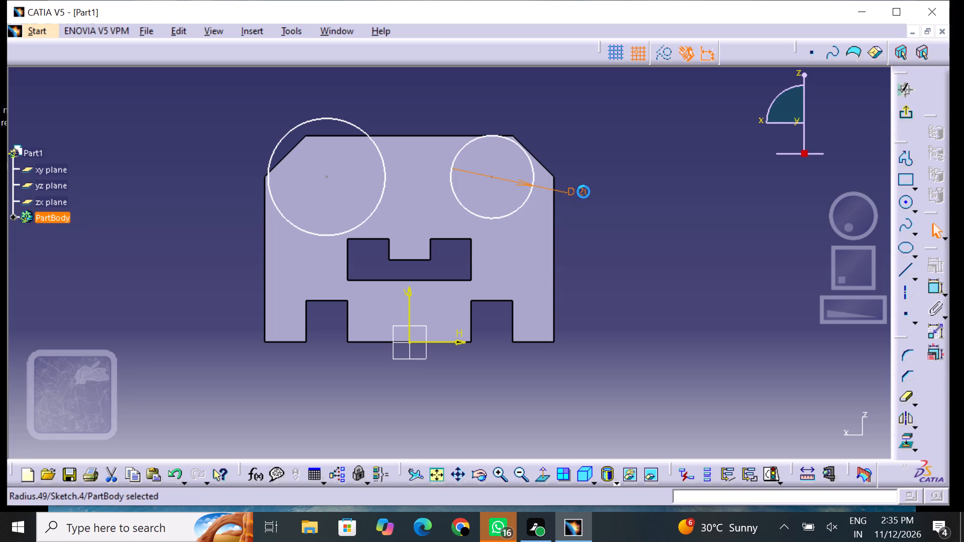
key(BackSpace)
text(10)
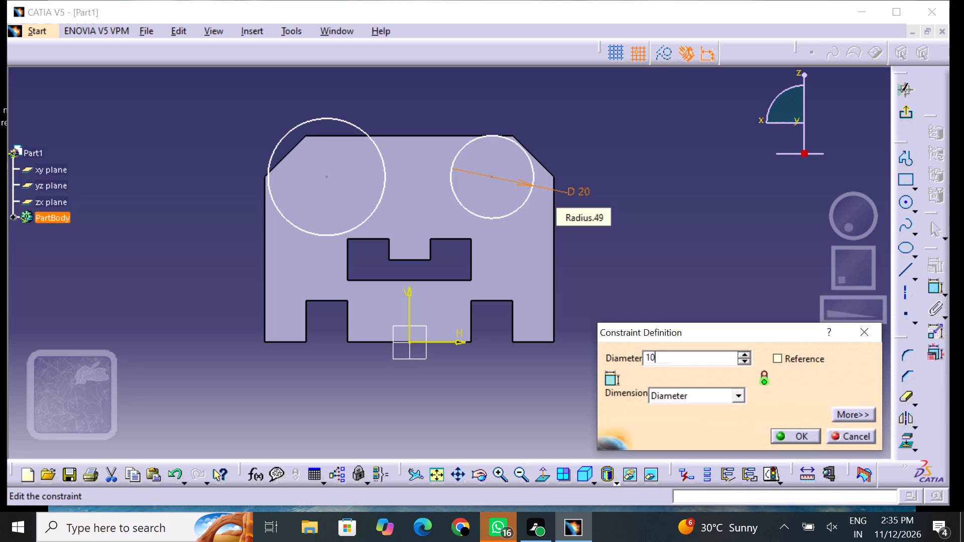
key(Return)
click(642, 200)
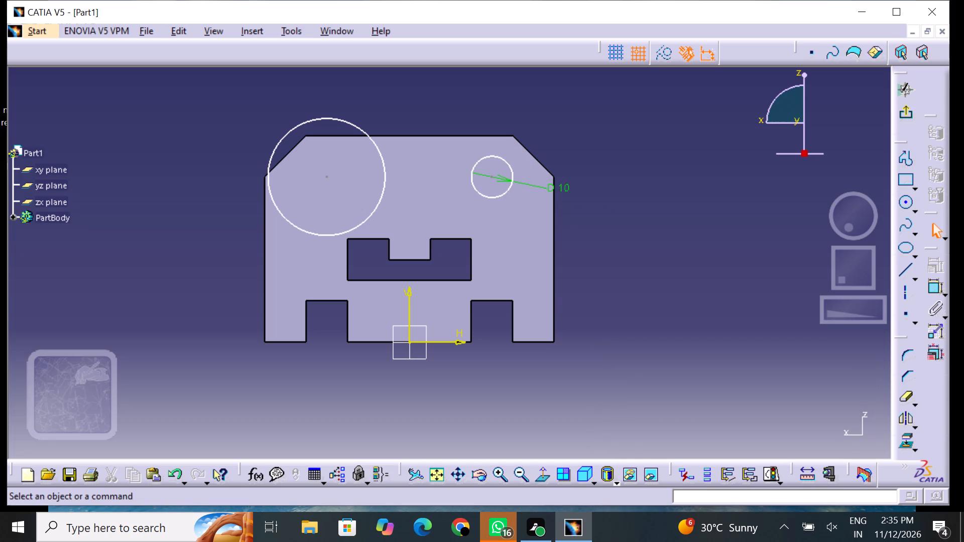
Dimension the diameter of the left circle and set it to 10 mm.
click(936, 281)
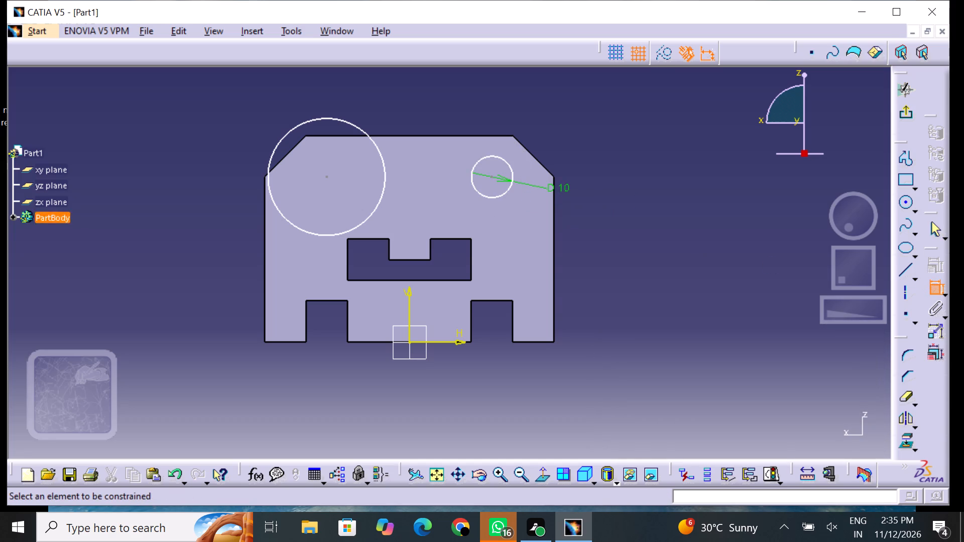
click(276, 145)
click(211, 220)
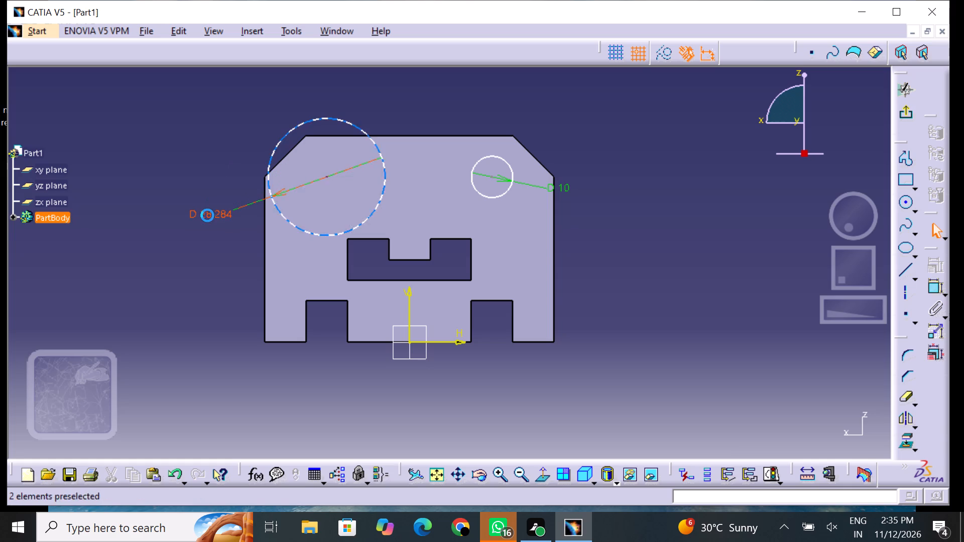
click(207, 215)
click(207, 215)
key(BackSpace)
text(10)
key(Return)
click(164, 307)
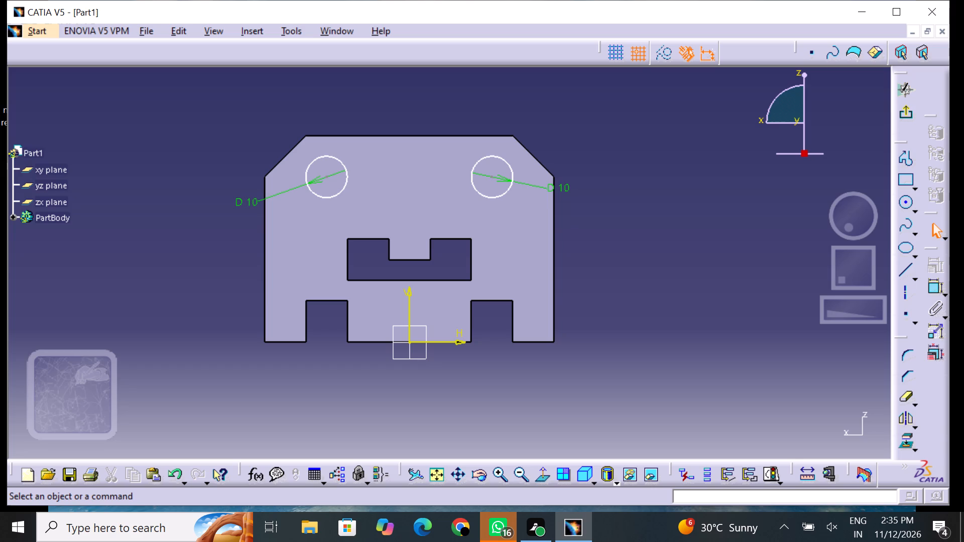
Dimension the vertical distance from each circle's centre to the block's top edge, left circle first.
click(934, 288)
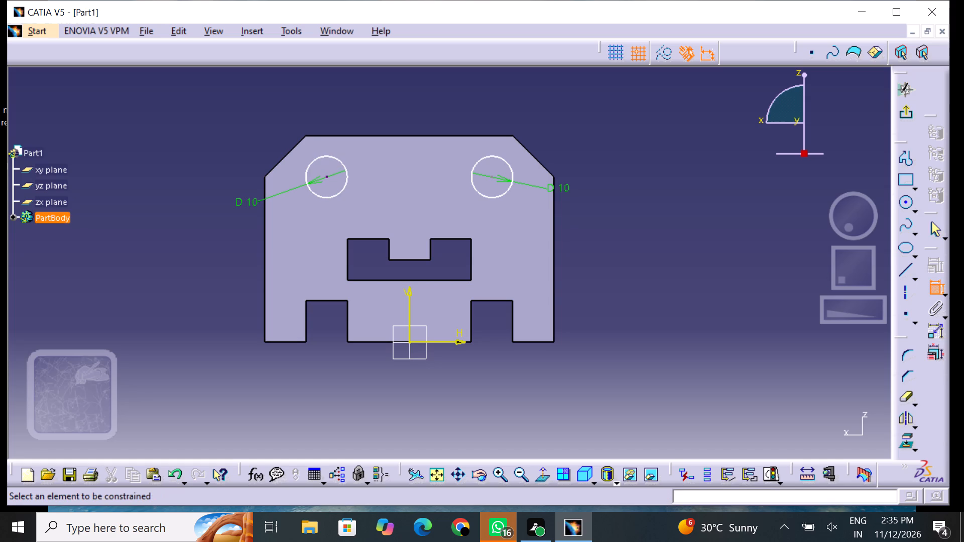
click(327, 176)
click(324, 135)
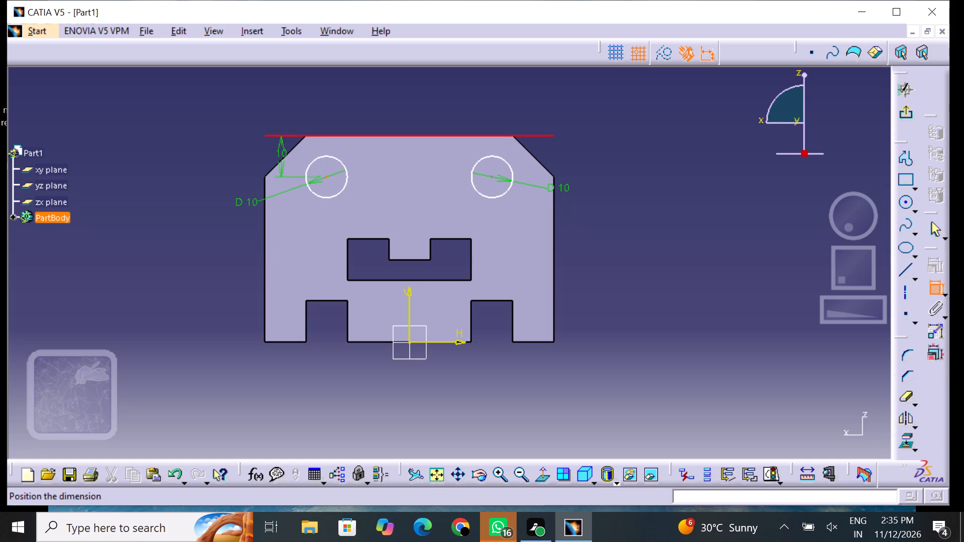
click(220, 162)
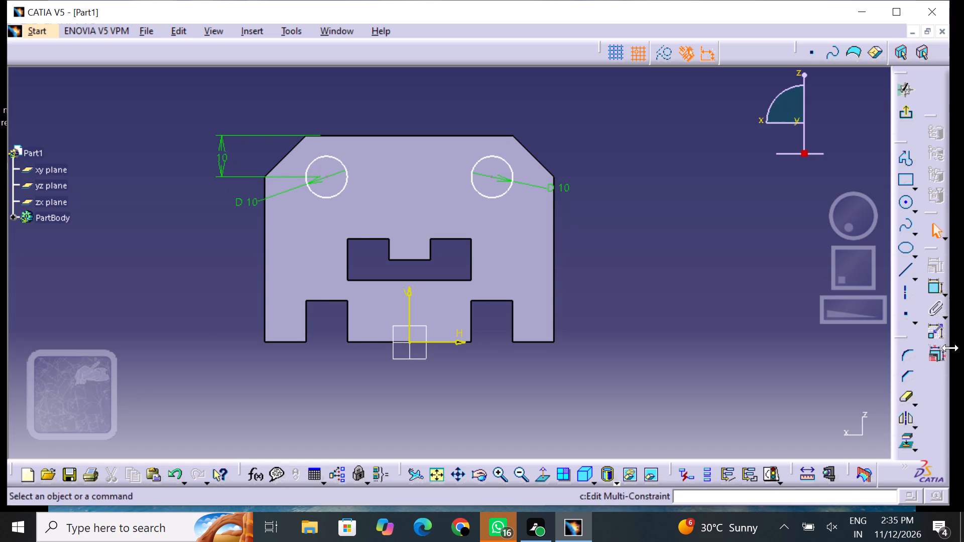
click(935, 288)
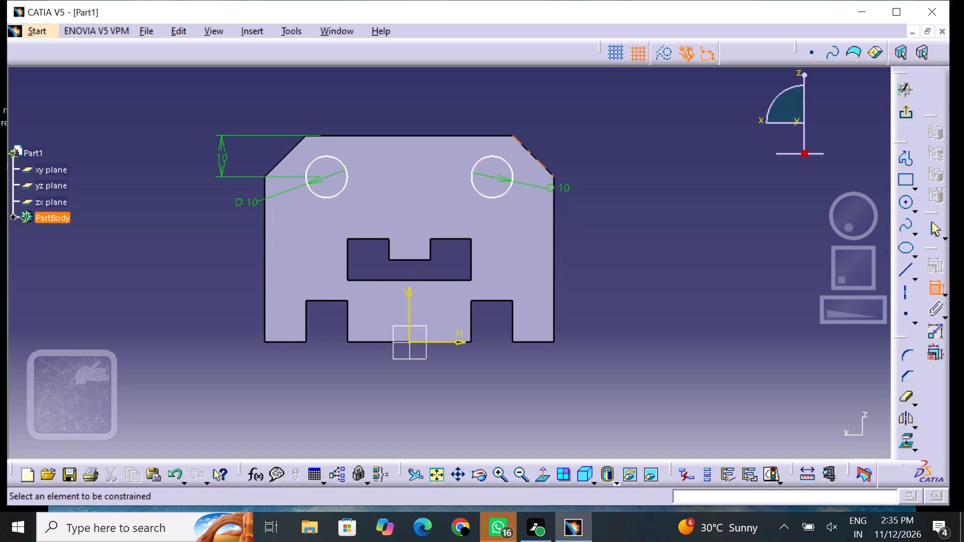
drag(484, 132, 484, 139)
click(492, 177)
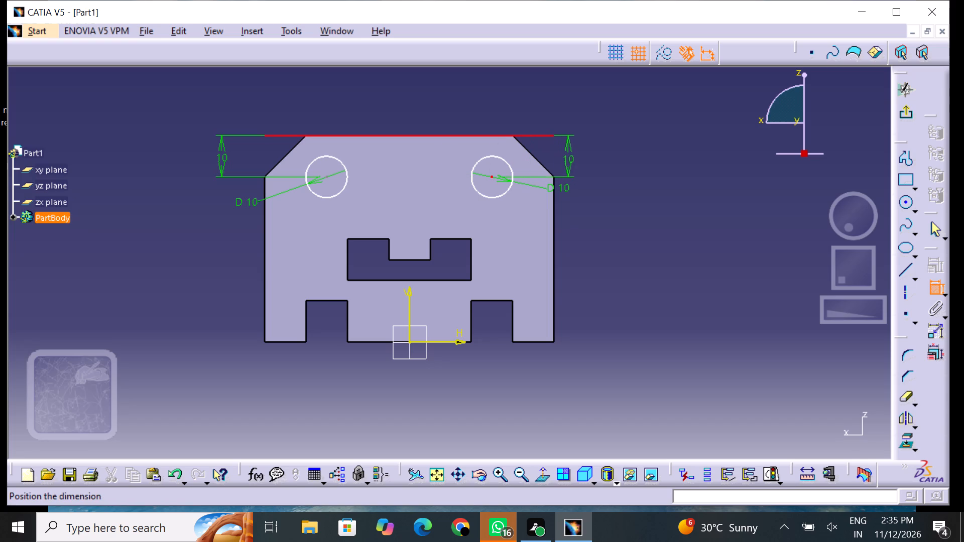
click(568, 162)
click(680, 206)
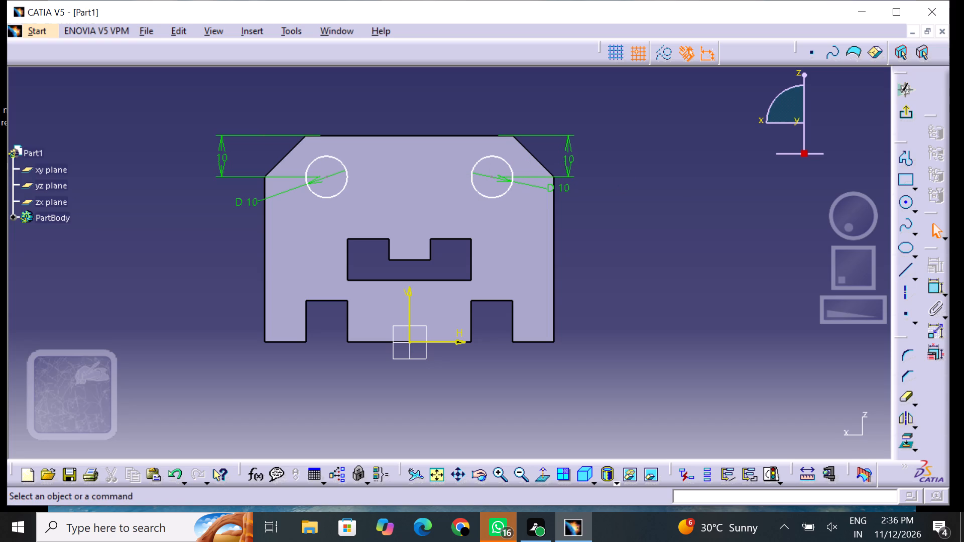
Dimension the left circle's centre from the block's left side edge and set the distance to 10 mm.
click(939, 286)
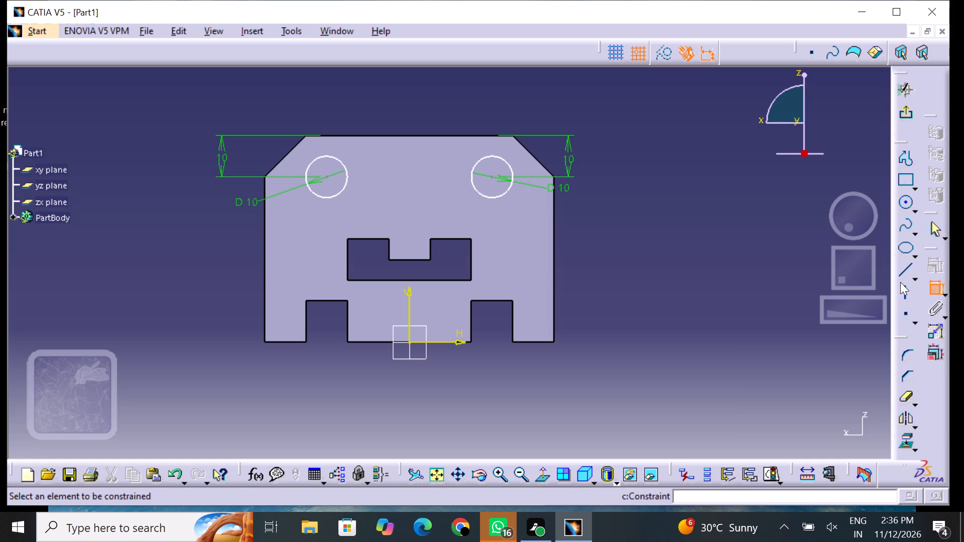
click(266, 185)
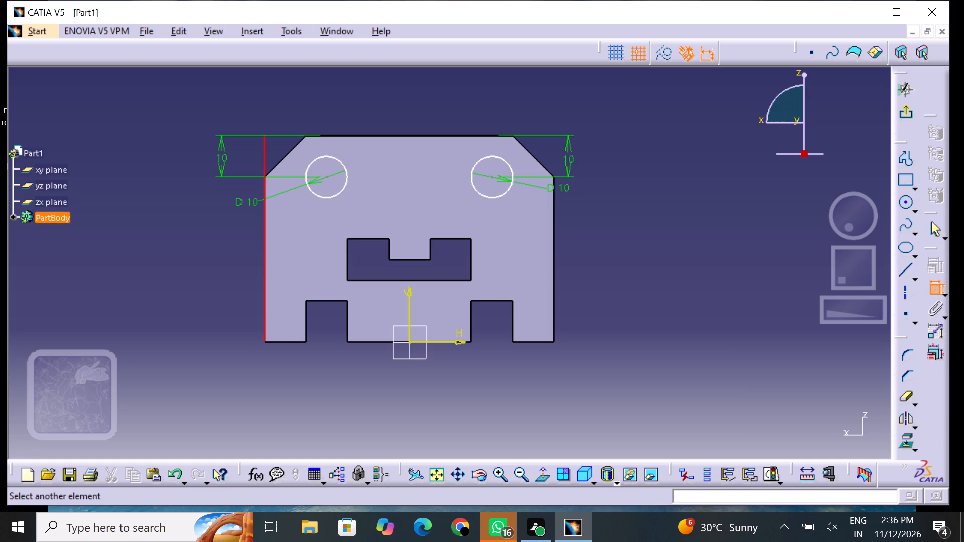
click(328, 176)
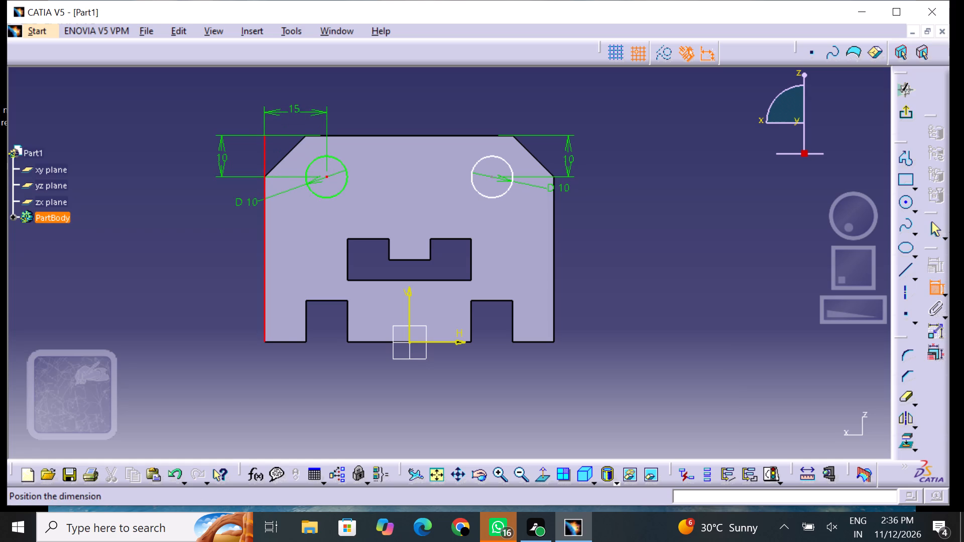
click(297, 112)
double_click(300, 108)
key(BackSpace)
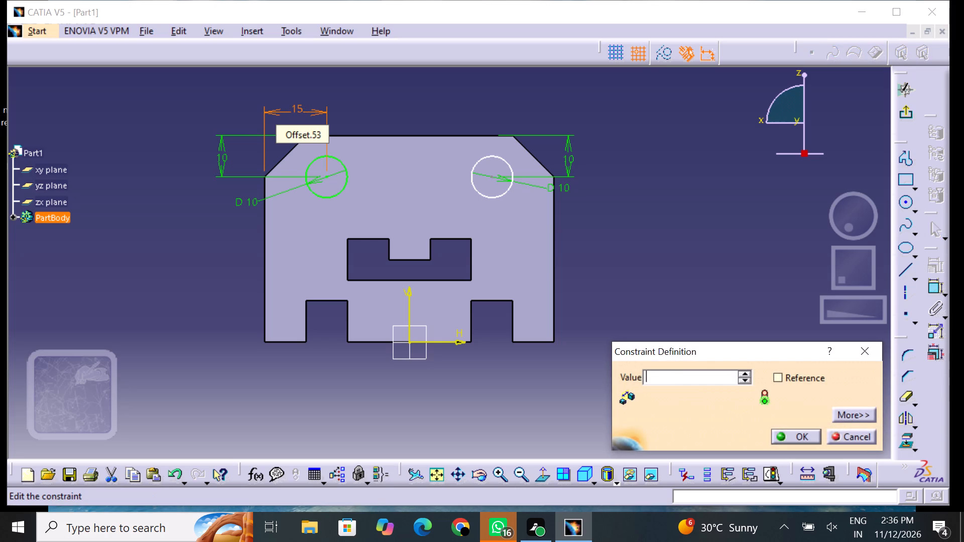
text(10)
key(Return)
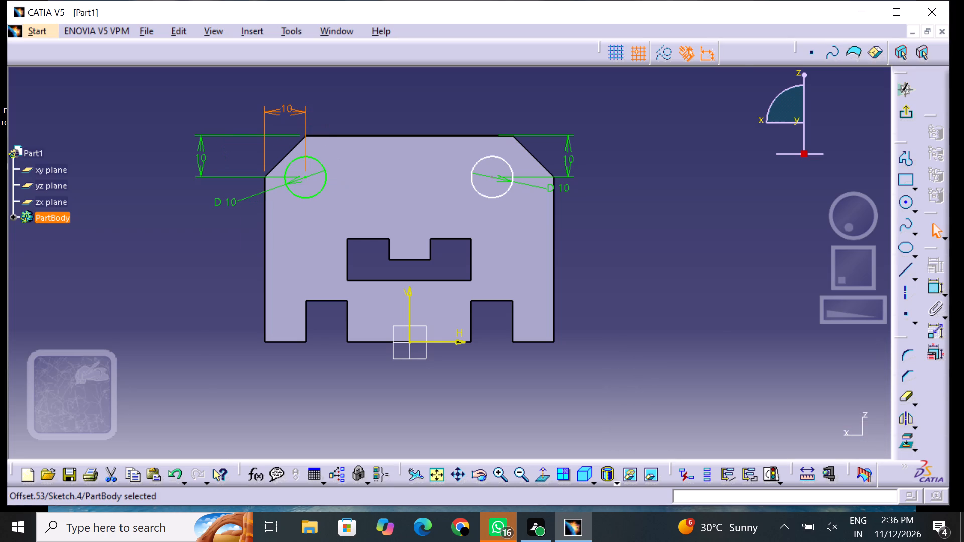
click(405, 108)
Dimension the right circle's centre from the block's right side edge and open that distance for editing.
click(924, 285)
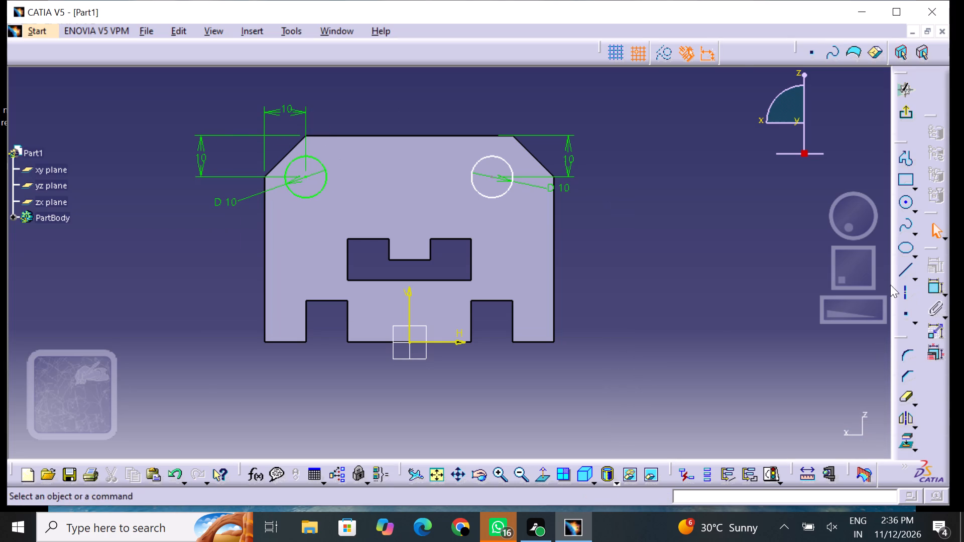
click(929, 289)
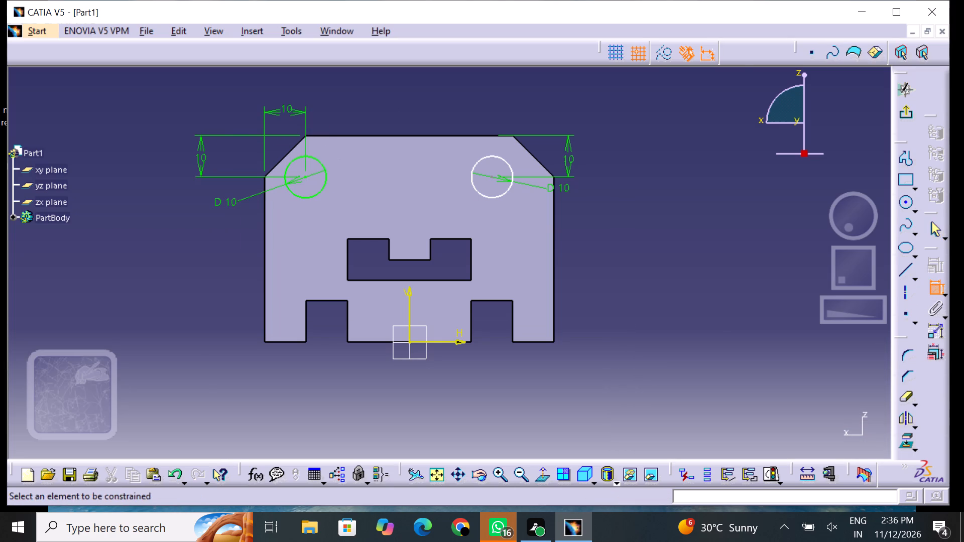
click(491, 175)
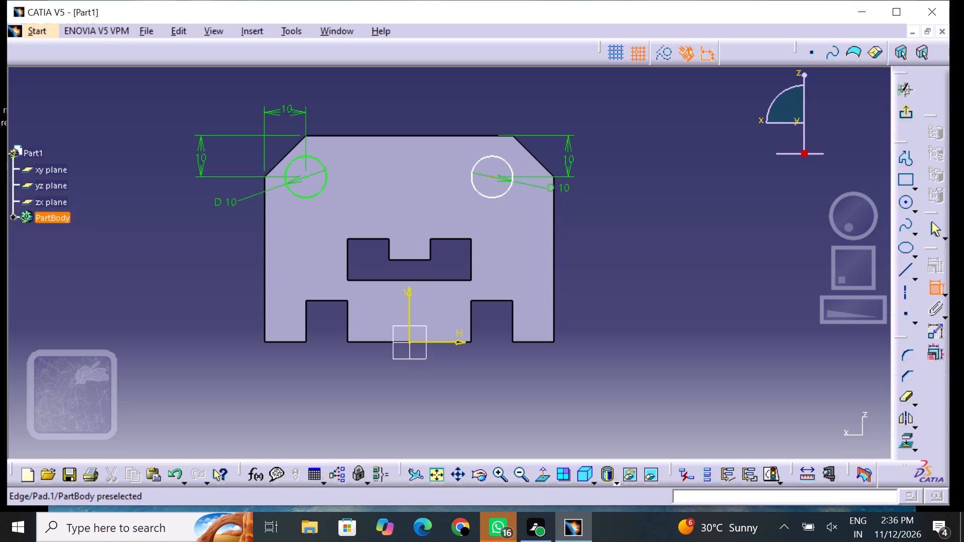
click(555, 202)
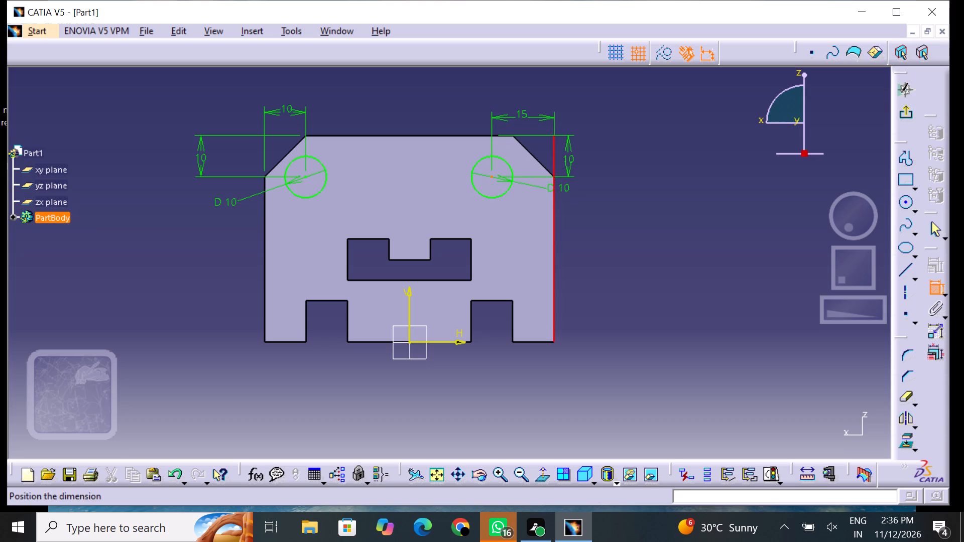
click(524, 117)
double_click(525, 114)
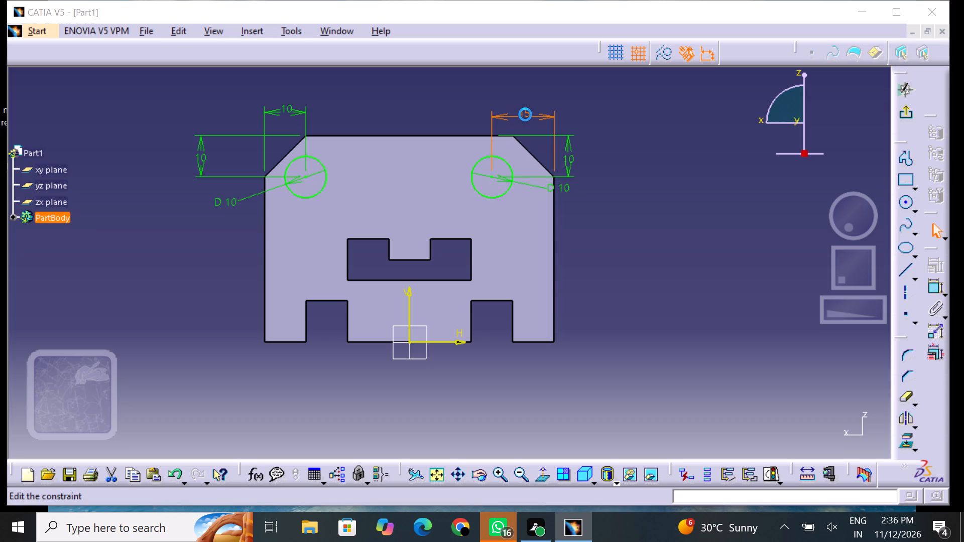
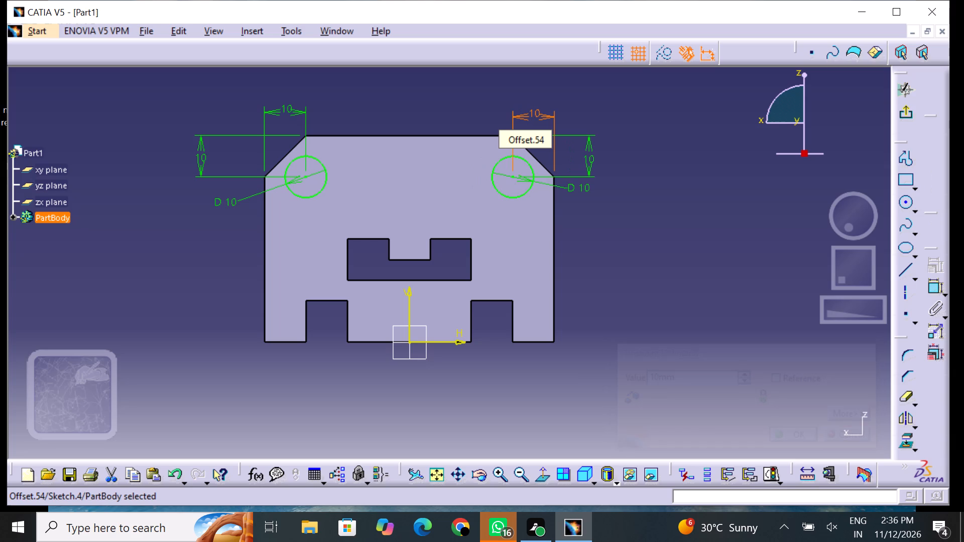
Exit the sketch and cut both circles through the block with a Pocket of type Up to last.
click(800, 376)
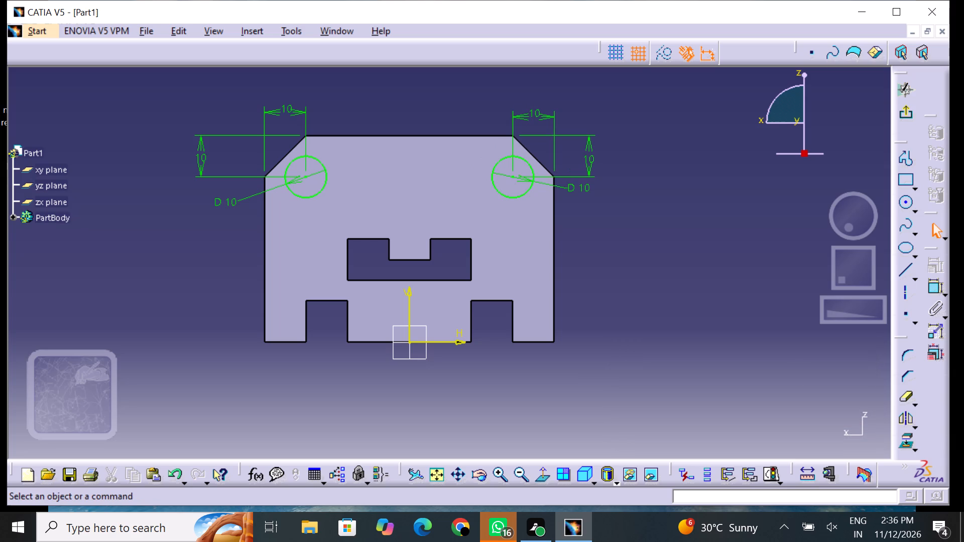
click(911, 114)
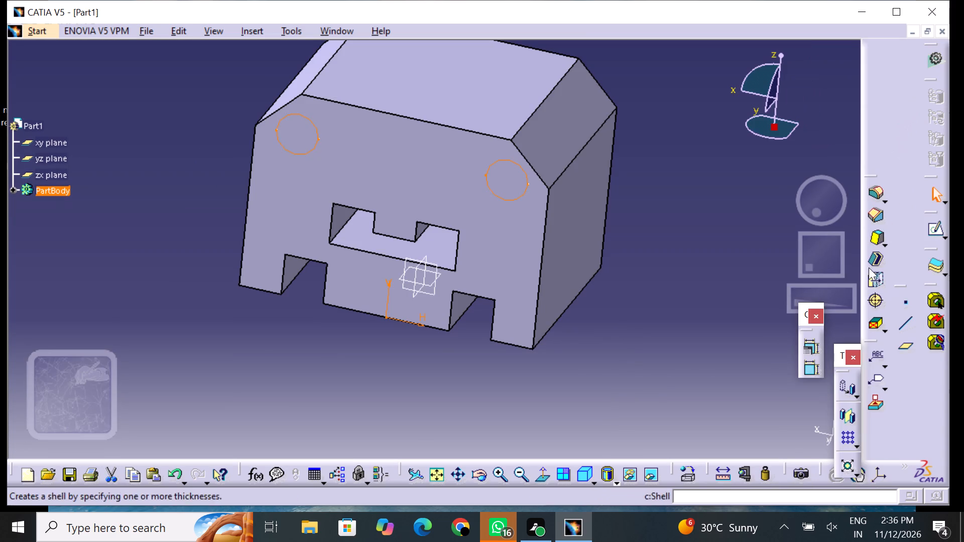
click(254, 35)
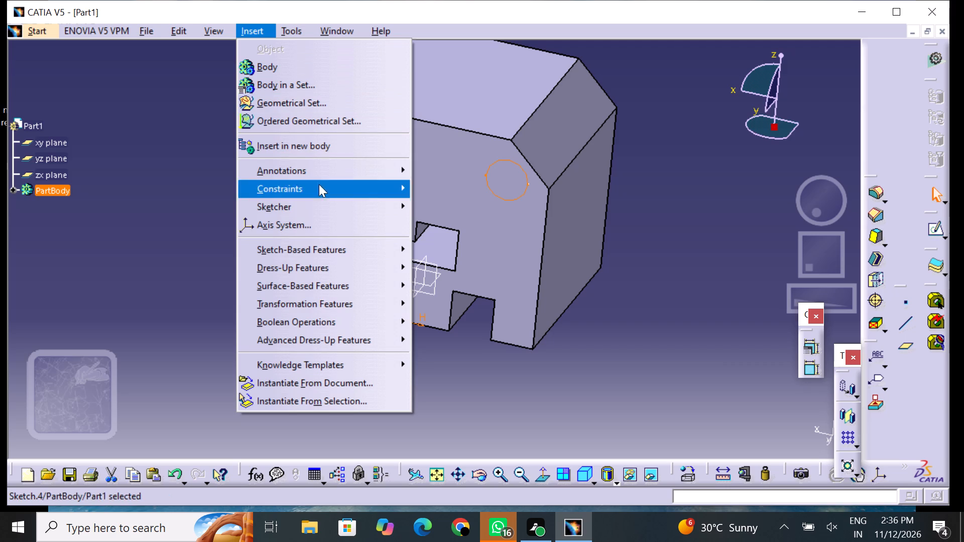
click(330, 253)
click(441, 267)
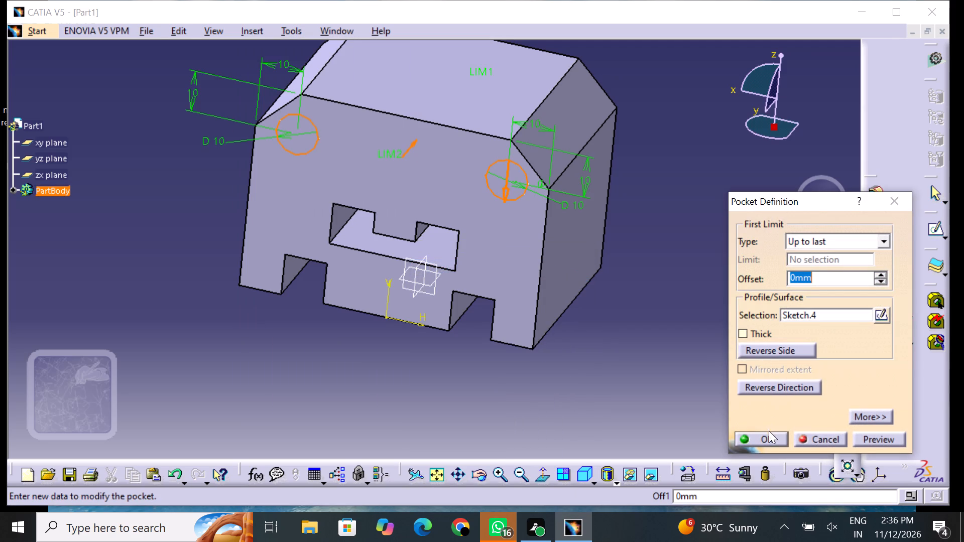
click(774, 436)
click(671, 399)
Examine the two round holes, the U-shaped pocket, the notches and the chamfers from several angles.
middle_drag(304, 355, 324, 322)
right_drag(305, 355, 324, 322)
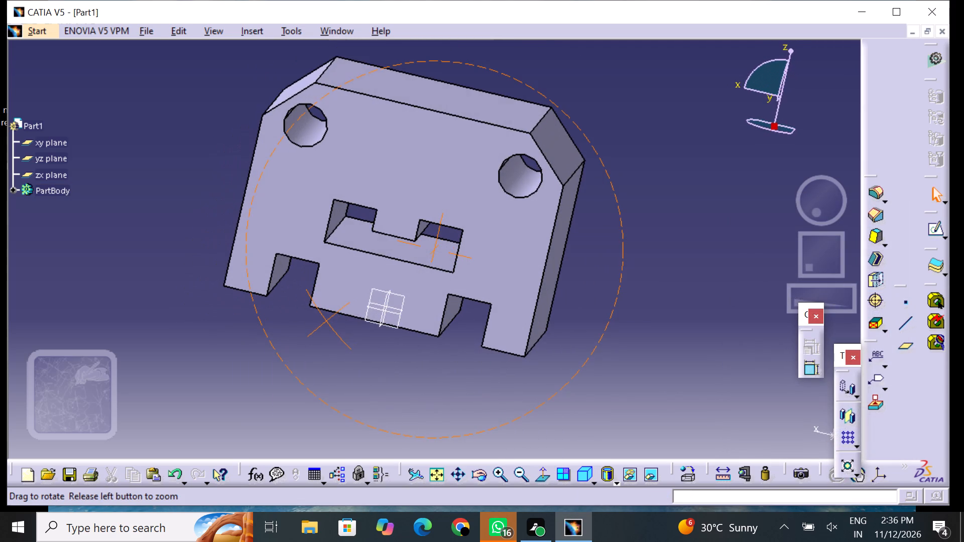
right_drag(324, 322, 335, 308)
middle_drag(324, 322, 335, 308)
middle_drag(203, 194, 201, 202)
right_drag(203, 195, 201, 202)
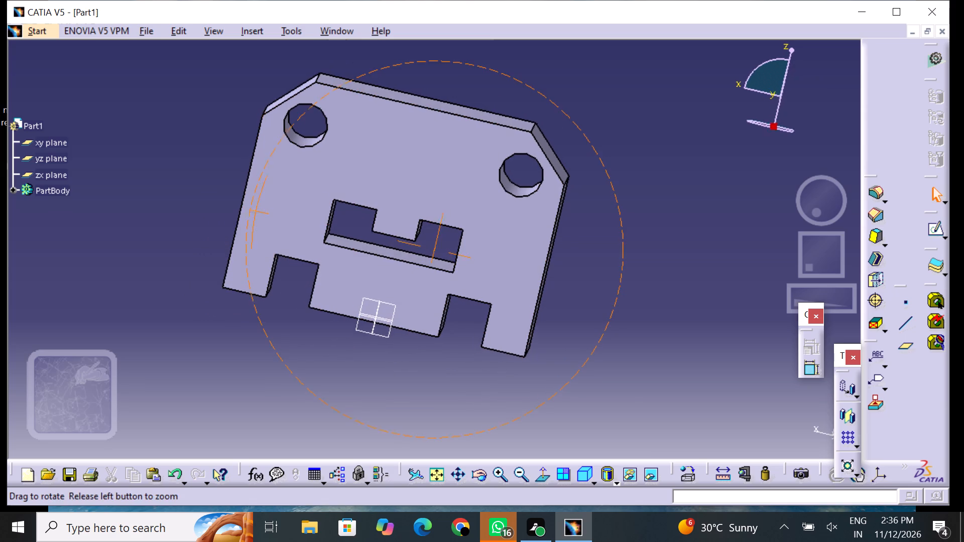
right_drag(201, 202, 204, 247)
middle_drag(201, 202, 204, 247)
middle_drag(736, 202, 741, 204)
right_drag(741, 202, 741, 204)
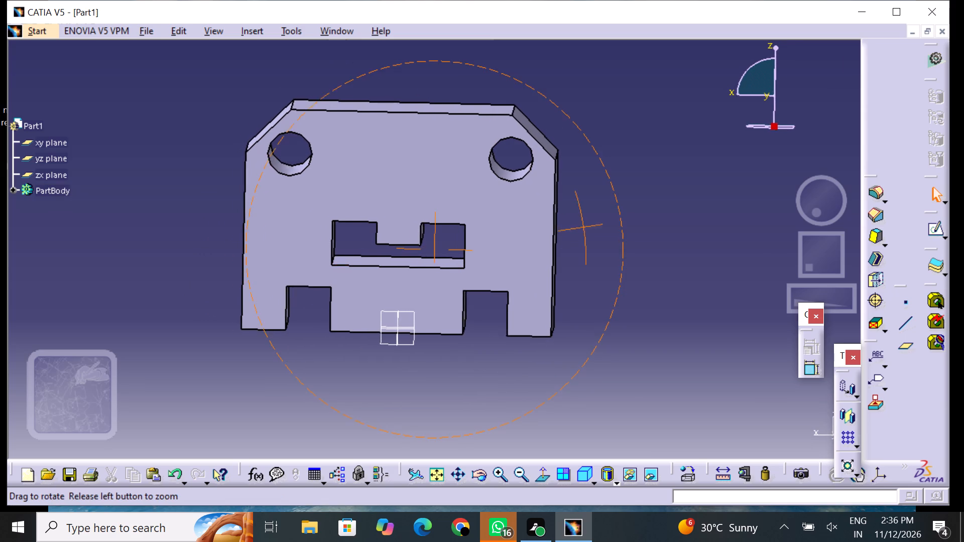
middle_drag(741, 204, 700, 250)
right_drag(741, 204, 700, 250)
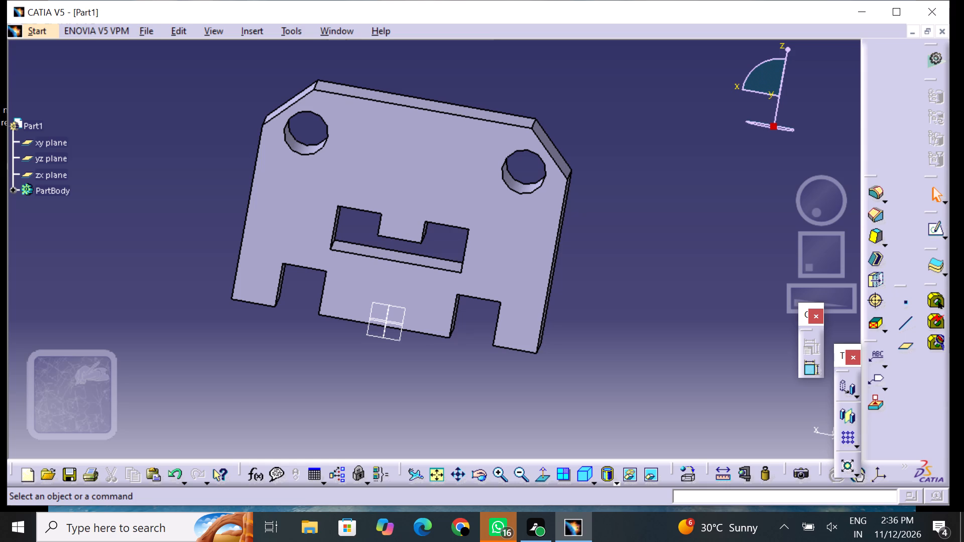
middle_drag(214, 185, 263, 135)
right_drag(214, 185, 236, 202)
middle_drag(254, 138, 220, 238)
right_drag(254, 144, 220, 238)
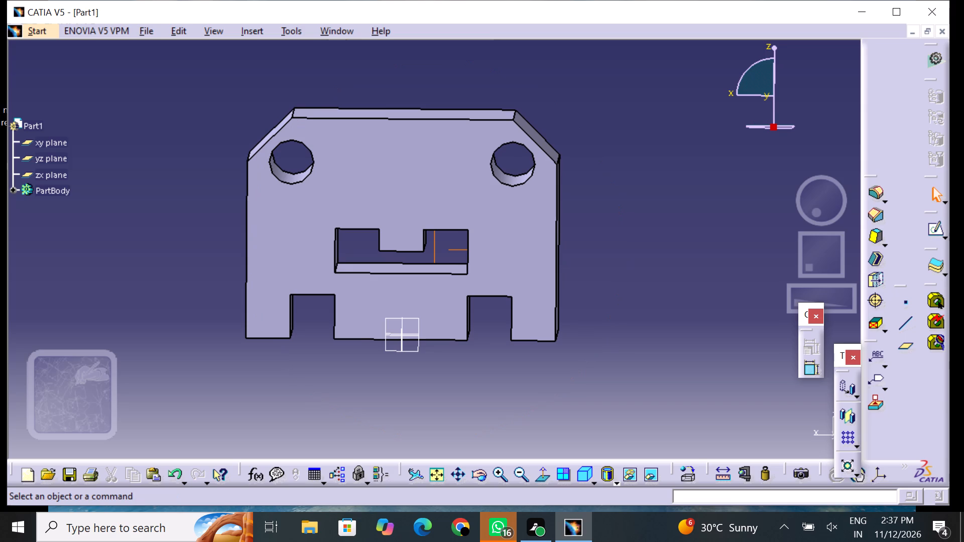
middle_drag(340, 379, 342, 379)
middle_drag(342, 379, 316, 408)
right_drag(342, 379, 316, 408)
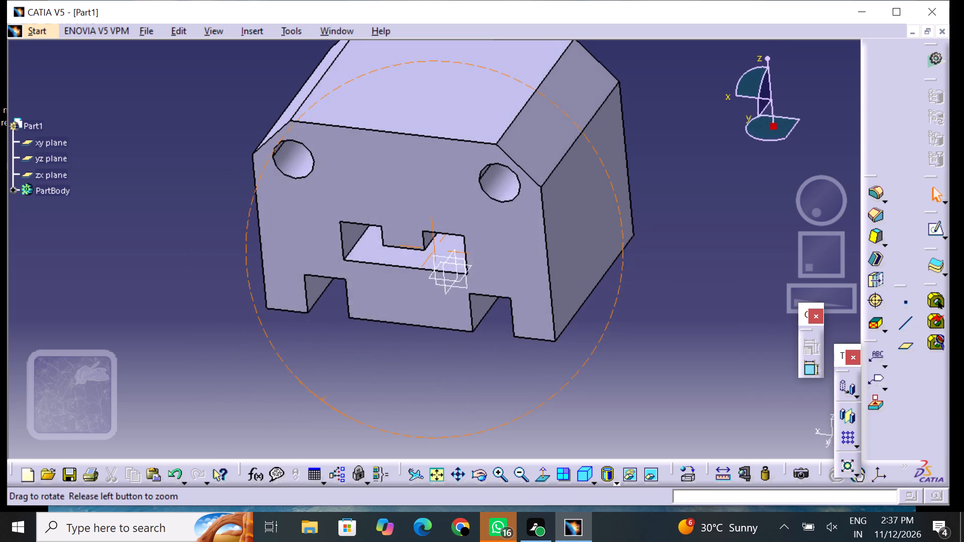
middle_drag(316, 408, 332, 376)
right_drag(316, 408, 332, 376)
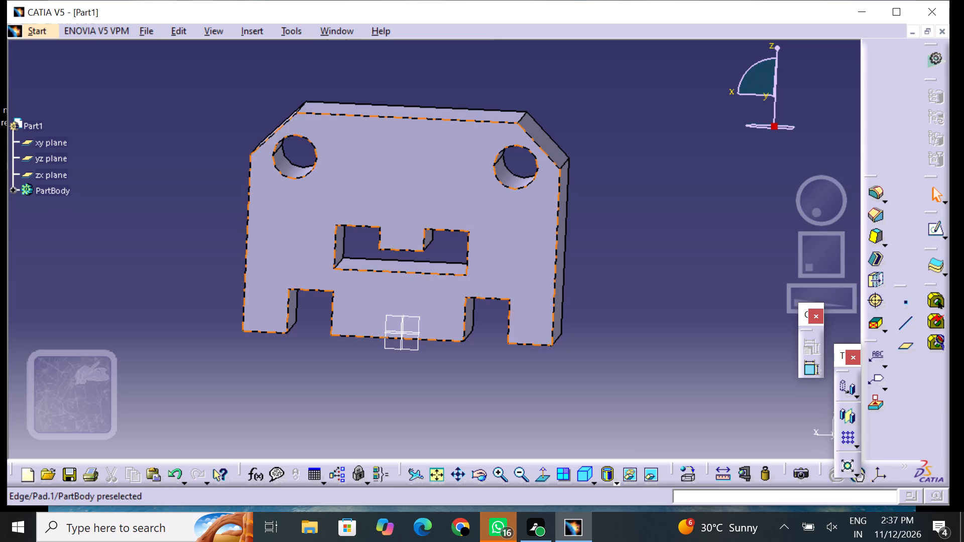
middle_drag(218, 245, 549, 301)
right_drag(219, 247, 549, 301)
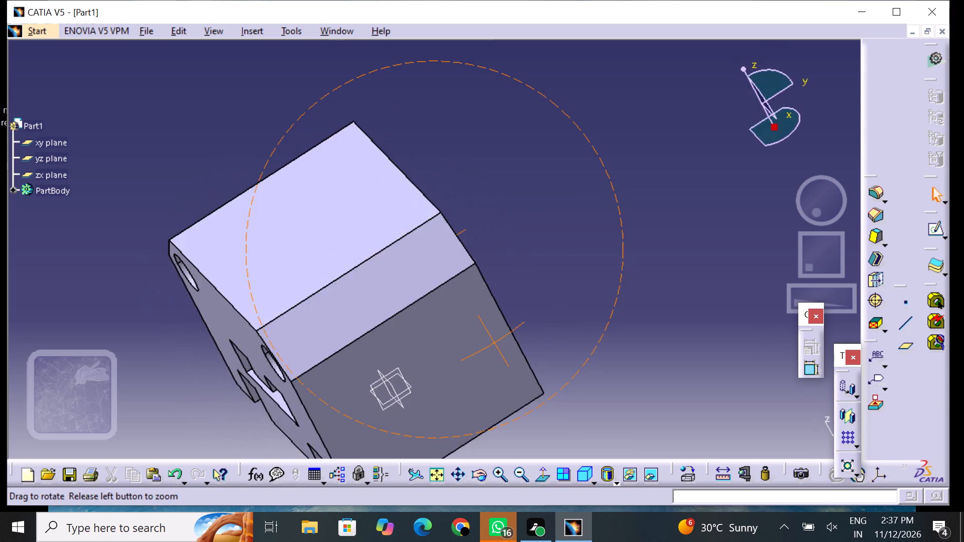
middle_drag(549, 301, 214, 300)
right_drag(549, 301, 214, 300)
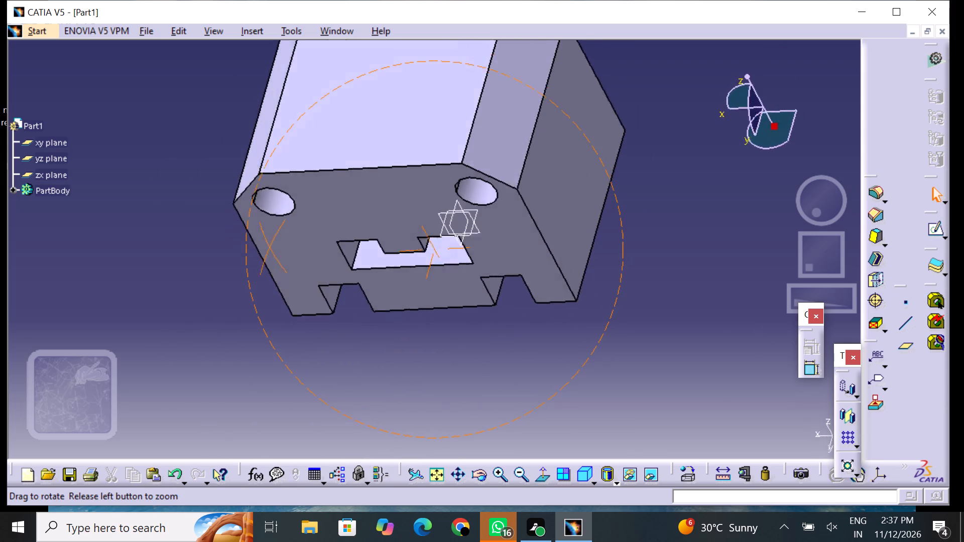
right_drag(214, 300, 264, 225)
middle_drag(214, 300, 264, 225)
middle_drag(365, 370, 255, 273)
right_drag(365, 370, 255, 273)
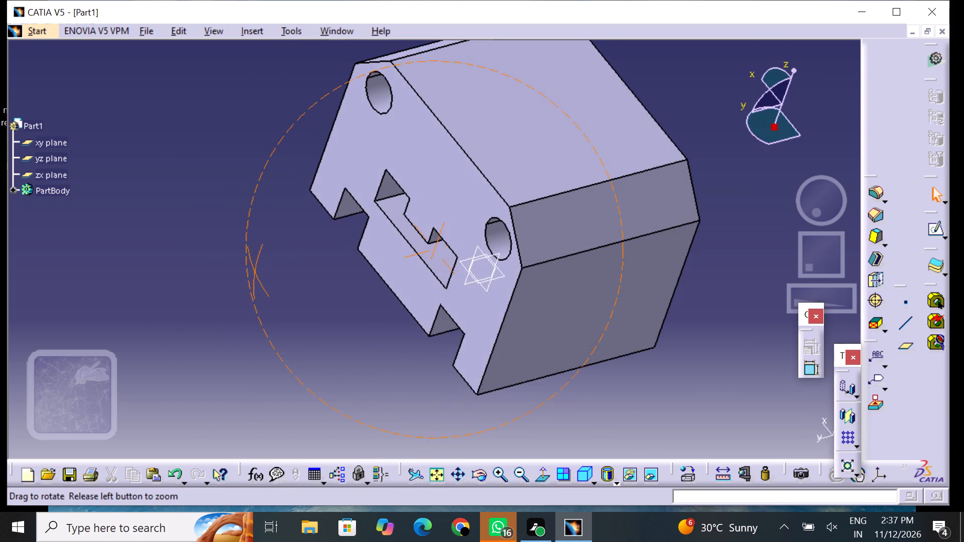
middle_drag(255, 273, 332, 229)
right_drag(255, 273, 332, 229)
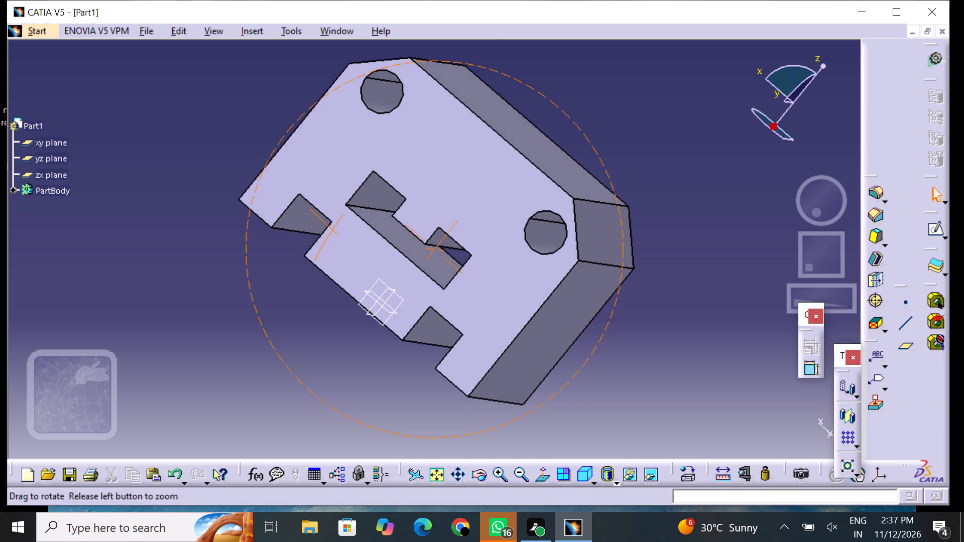
middle_drag(332, 229, 317, 253)
right_drag(332, 229, 312, 262)
middle_drag(233, 182, 237, 236)
right_drag(235, 183, 237, 236)
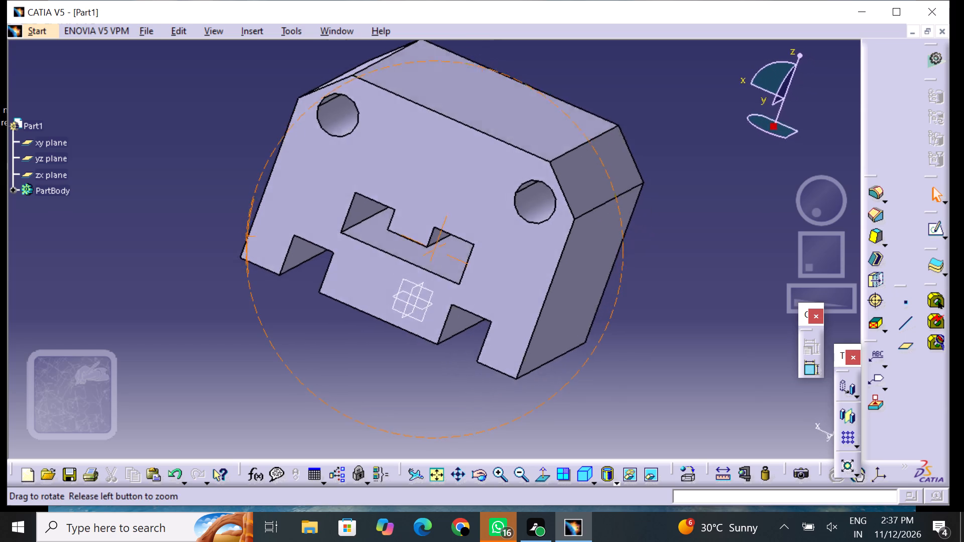
right_drag(237, 236, 237, 296)
middle_drag(237, 236, 237, 296)
middle_drag(354, 312, 348, 382)
middle_drag(383, 219, 398, 190)
right_drag(386, 219, 398, 190)
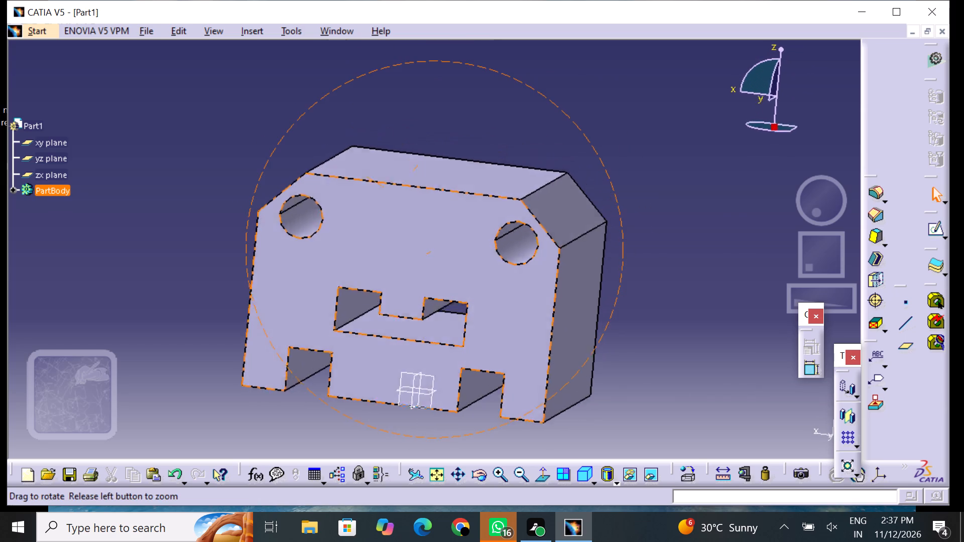
middle_drag(398, 190, 404, 178)
right_drag(398, 190, 404, 178)
Set the fill colour of the block's front face, the one with the holes and notches, to light red.
scroll(420, 248, up, 1)
middle_drag(421, 248, 448, 205)
click(455, 219)
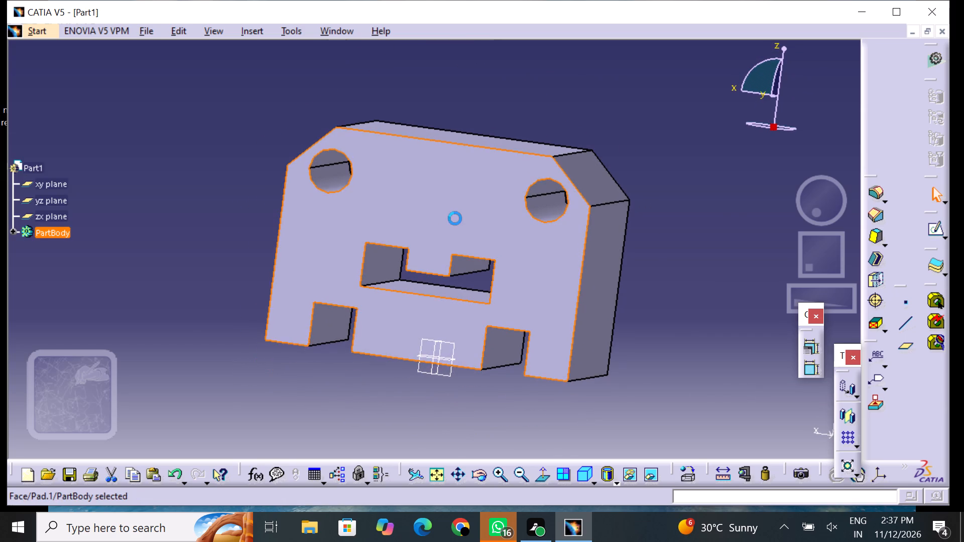
right_click(455, 216)
drag(530, 268, 536, 266)
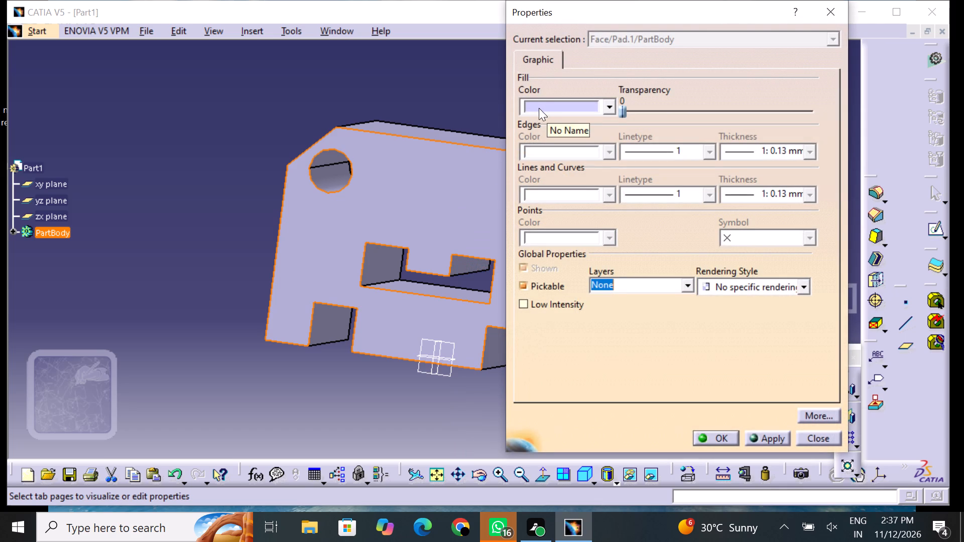
click(540, 109)
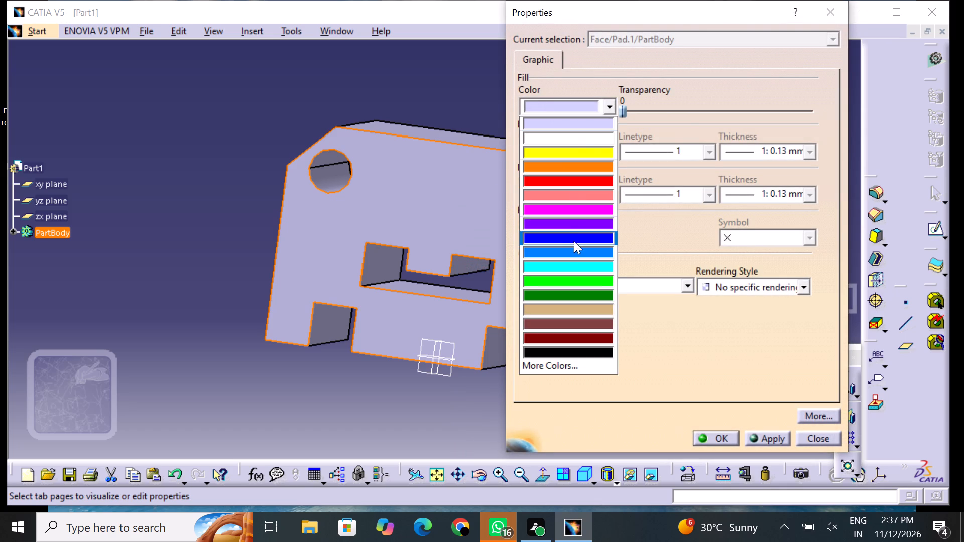
click(590, 193)
click(721, 440)
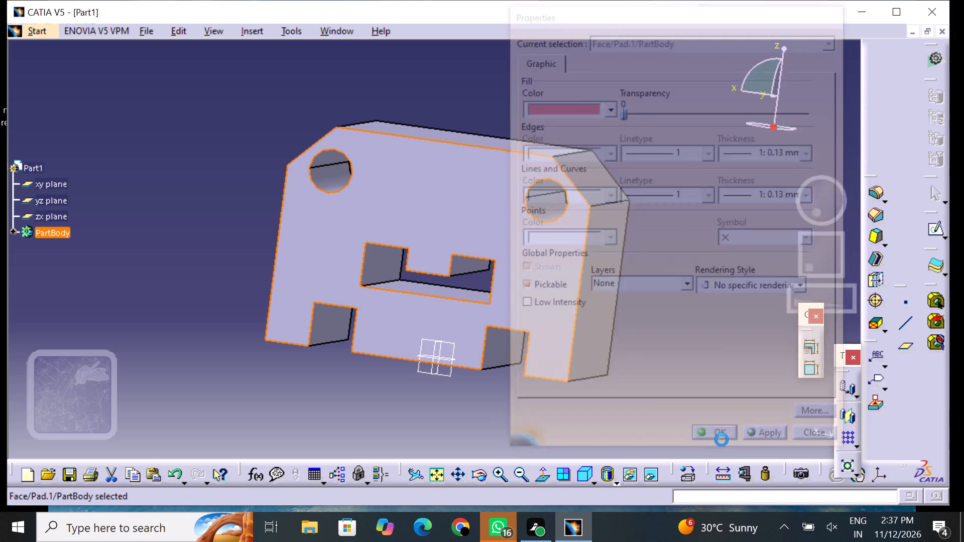
click(689, 402)
Examine the coloured front face and the block's adjoining chamfer and side face from several angles.
middle_drag(679, 277, 611, 311)
right_drag(678, 282, 611, 311)
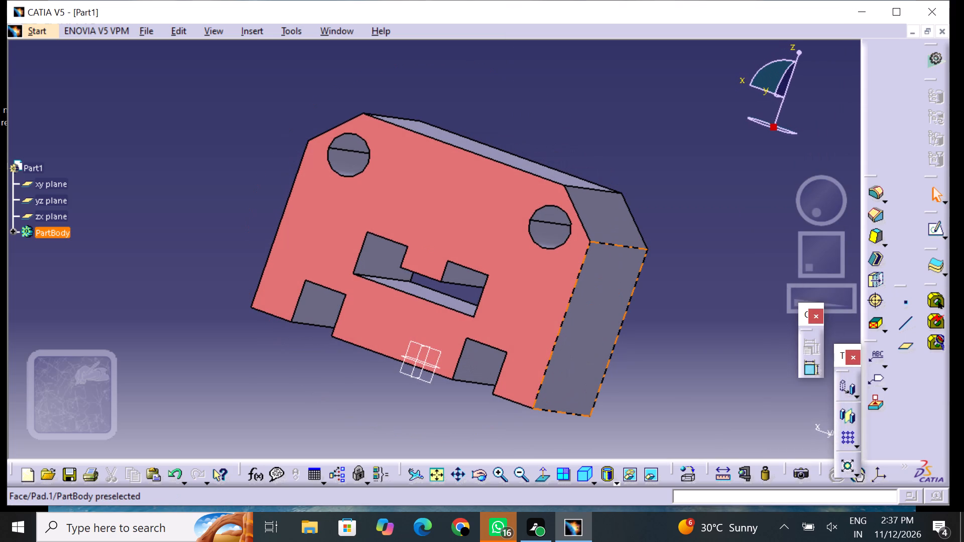
middle_click(655, 314)
middle_drag(693, 230, 569, 221)
right_drag(687, 229, 569, 221)
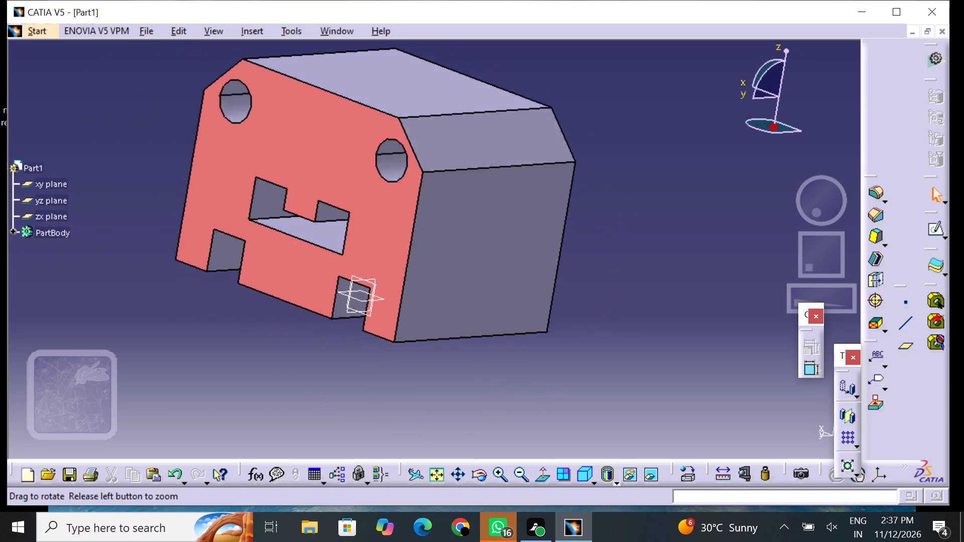
middle_drag(569, 221, 529, 221)
right_drag(569, 221, 529, 221)
middle_drag(448, 270, 451, 249)
middle_drag(486, 191, 408, 258)
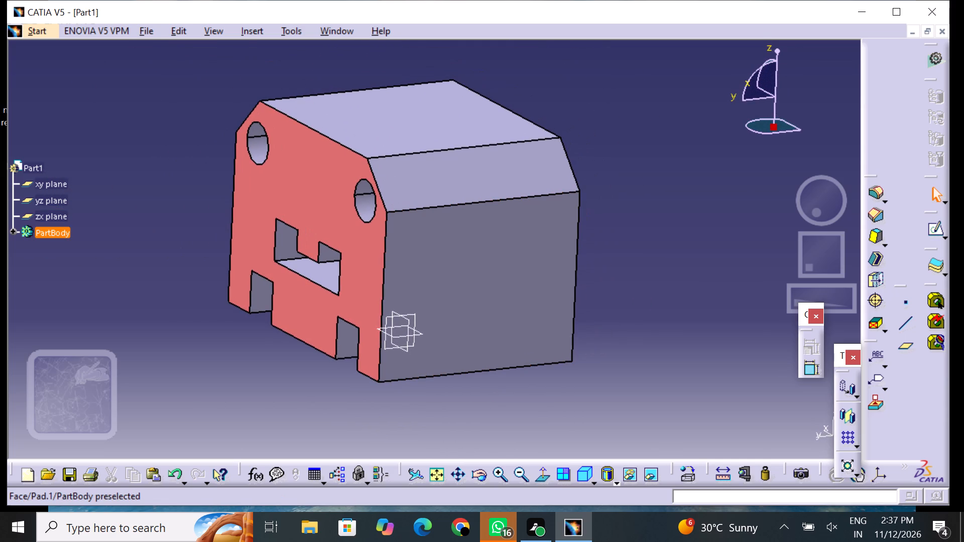
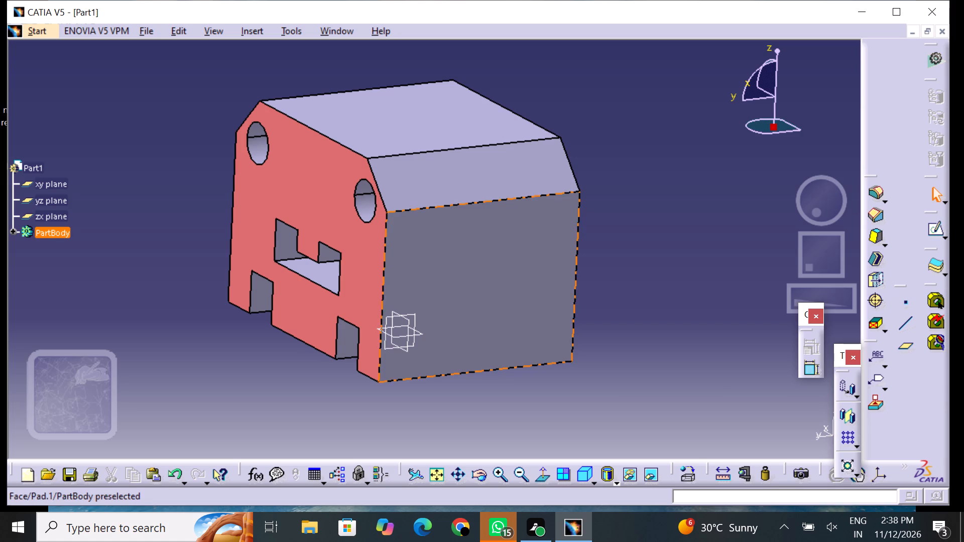
Select the block's plain rectangular side face below the chamfer, adjoining the red front face, and bring up its available commands.
click(505, 258)
right_click(501, 259)
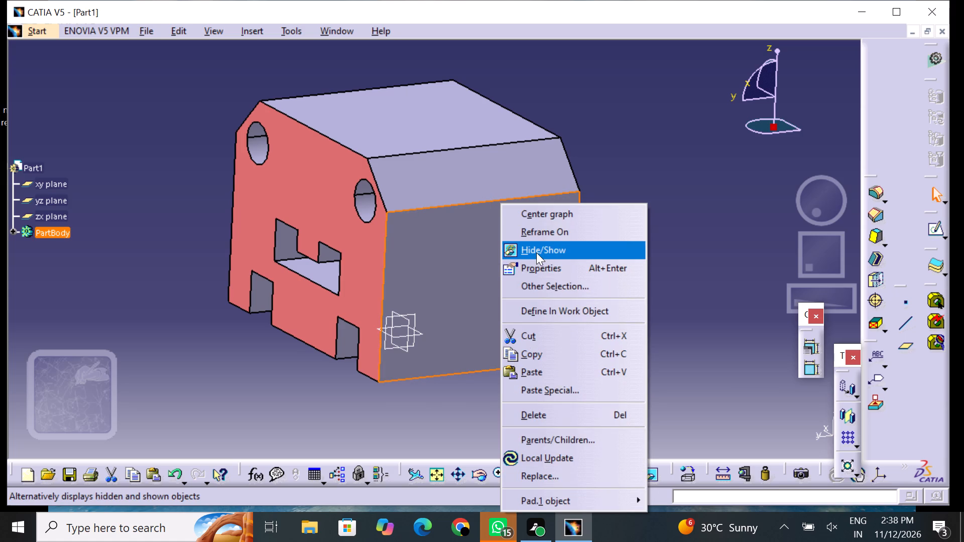
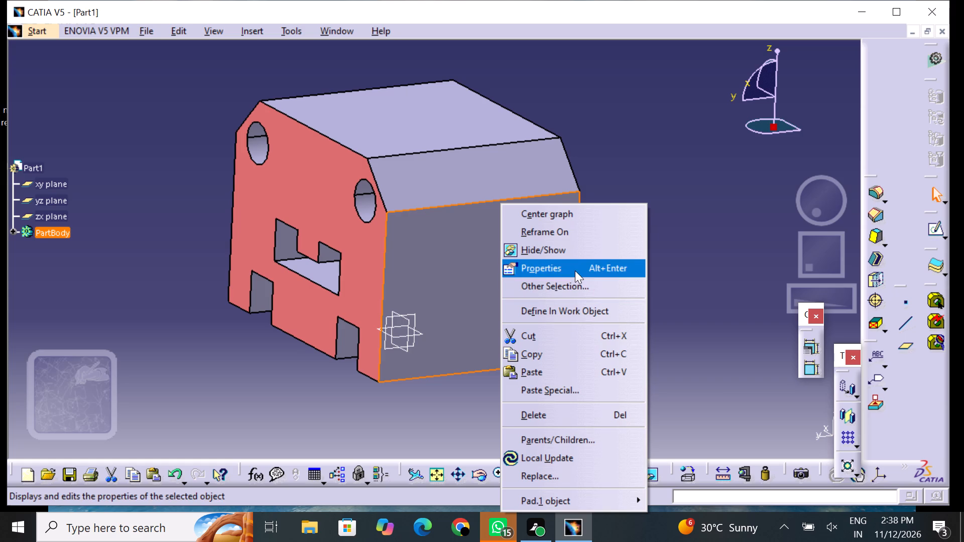
Set the fill colour of the selected rectangular side face to the light red (salmon) swatch.
click(577, 265)
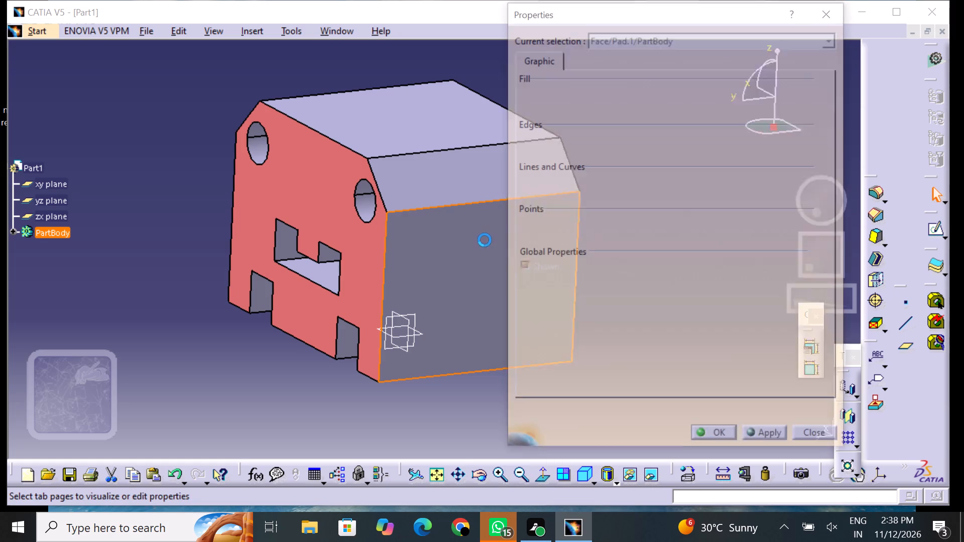
click(571, 102)
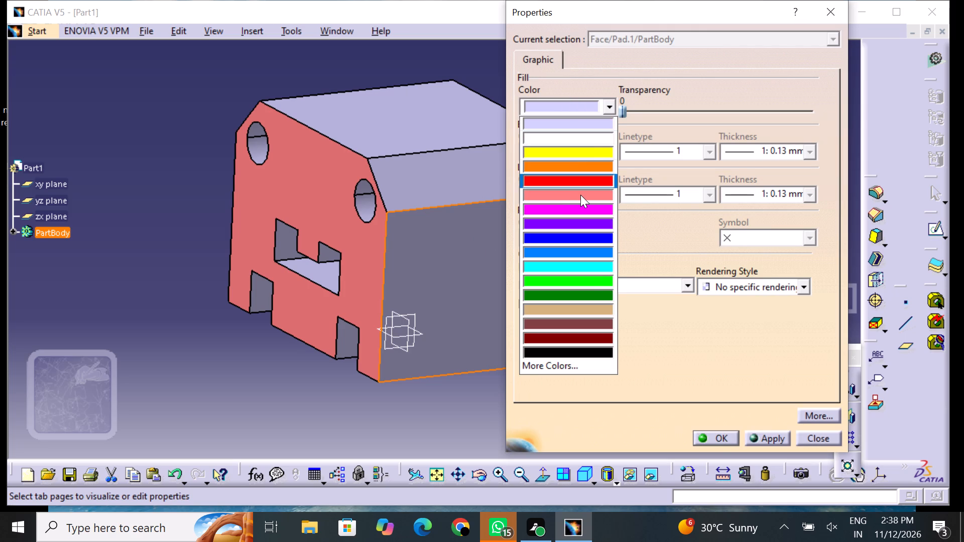
drag(580, 194, 575, 194)
click(717, 436)
click(671, 416)
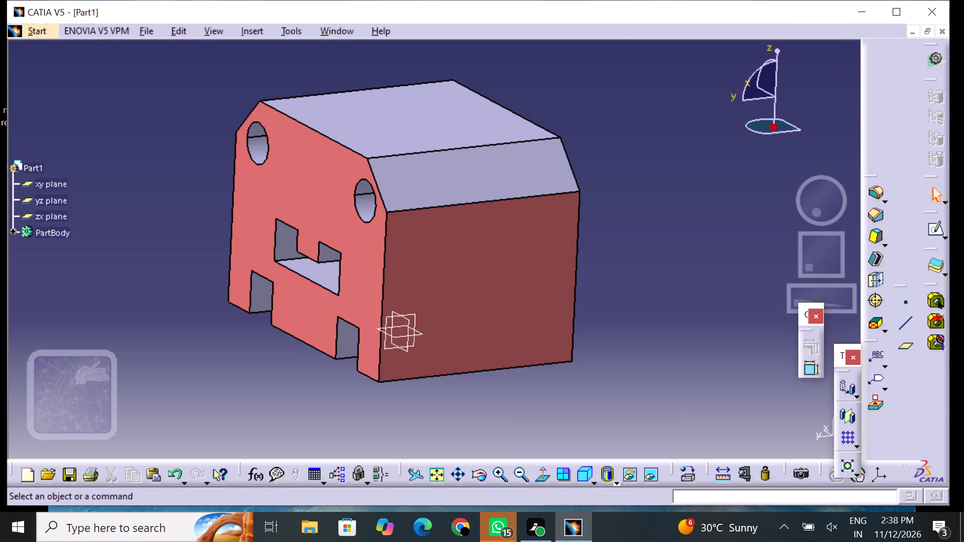
Apply the light red (salmon) fill colour to the sloped chamfer face directly above the coloured side face.
middle_drag(628, 314, 617, 347)
right_drag(623, 338, 617, 347)
middle_drag(589, 270, 604, 322)
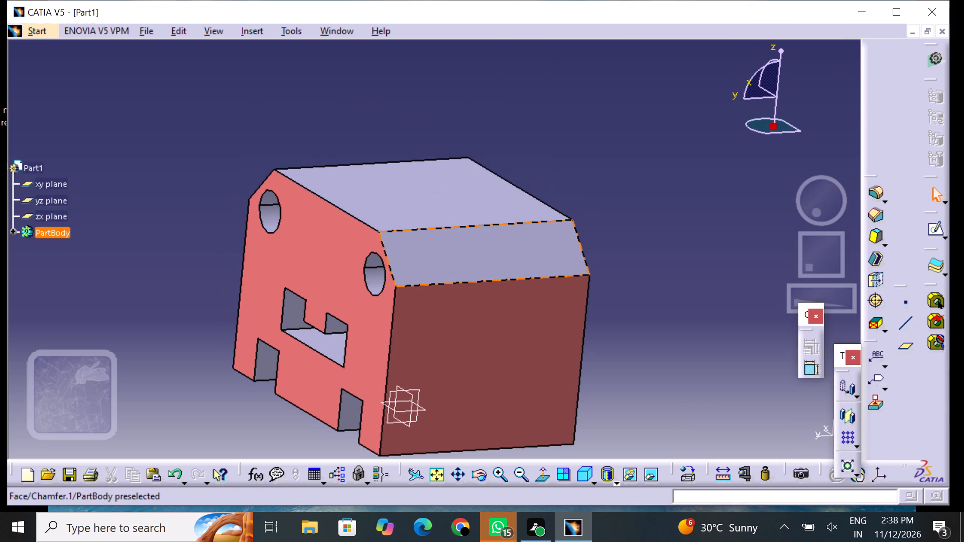
click(524, 256)
right_click(524, 258)
click(572, 274)
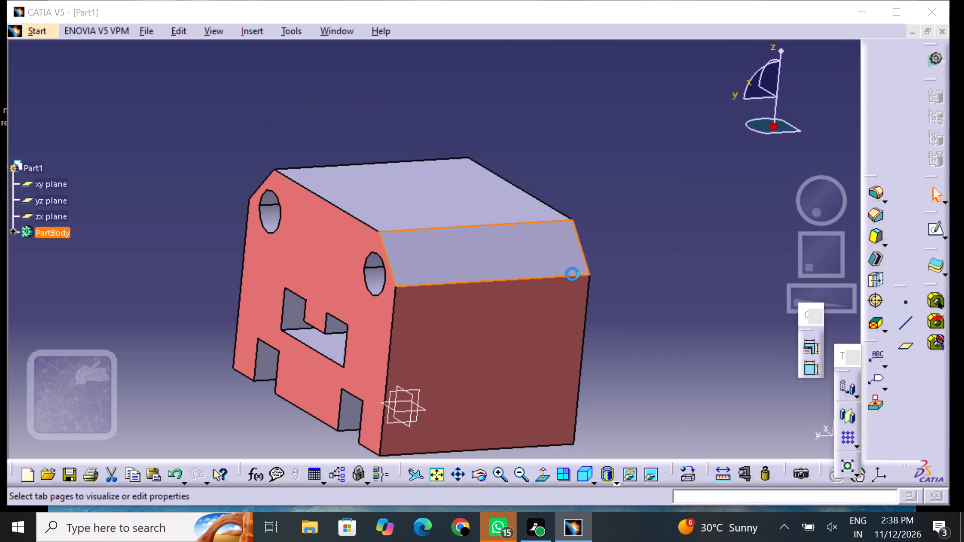
click(566, 110)
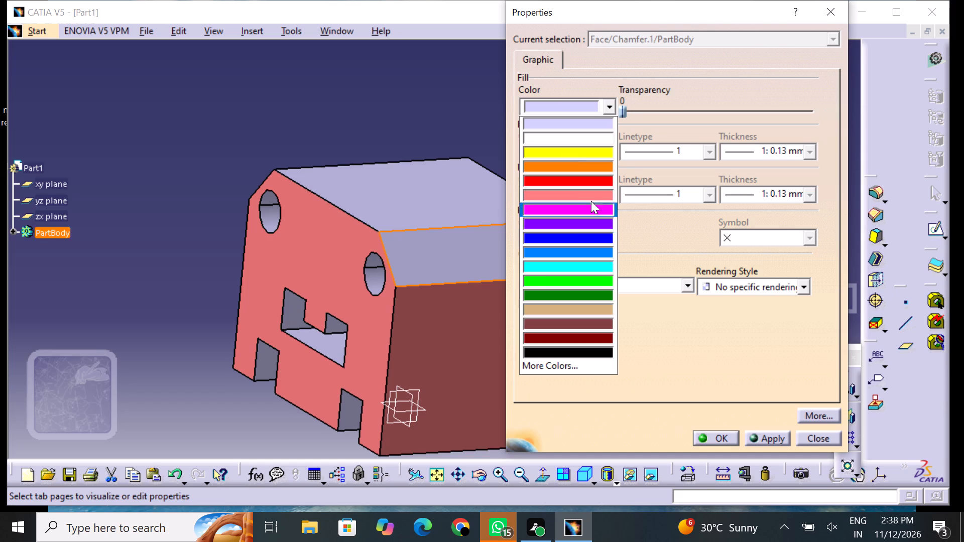
click(591, 196)
click(715, 428)
click(717, 433)
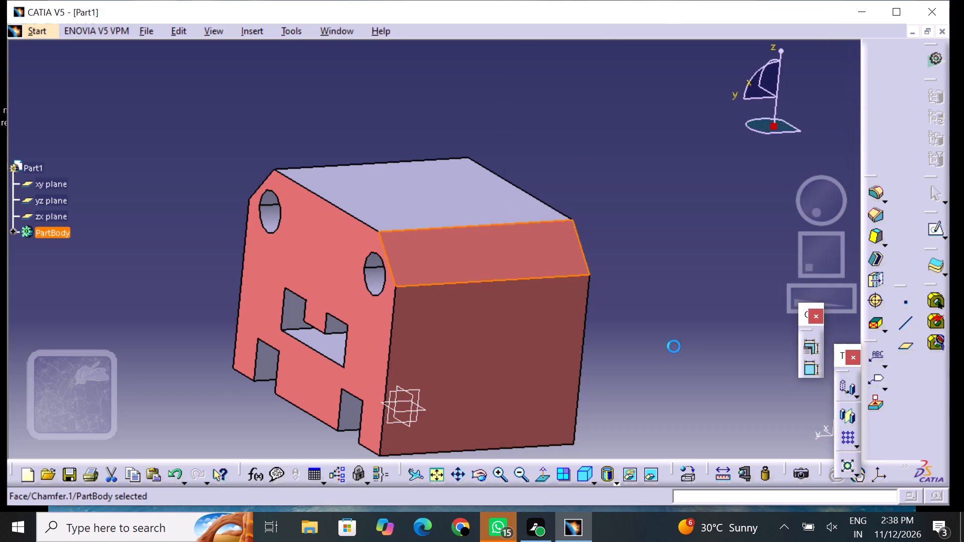
click(674, 346)
Apply the light red (salmon) fill colour to the uncoloured end face containing the two holes, U-shaped pocket and notches.
middle_drag(671, 329, 512, 323)
right_drag(631, 335, 512, 323)
middle_drag(600, 291, 363, 178)
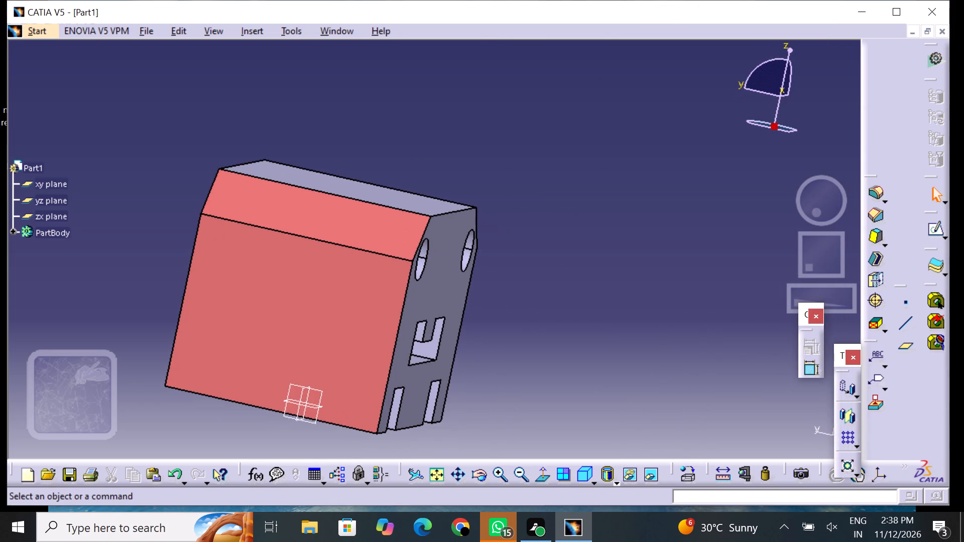
middle_drag(565, 292, 437, 311)
right_drag(499, 315, 437, 311)
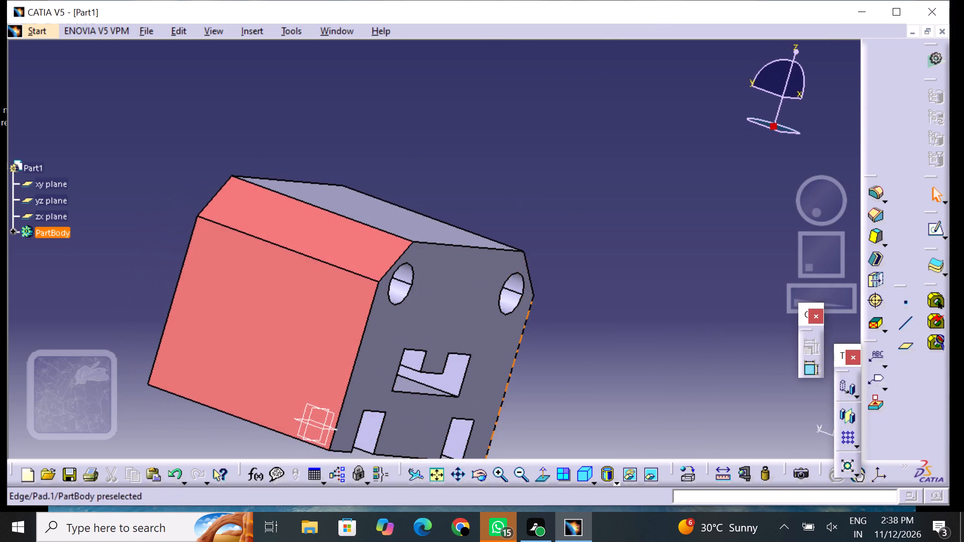
middle_drag(527, 330, 561, 266)
middle_drag(618, 280, 540, 250)
right_drag(618, 282, 540, 250)
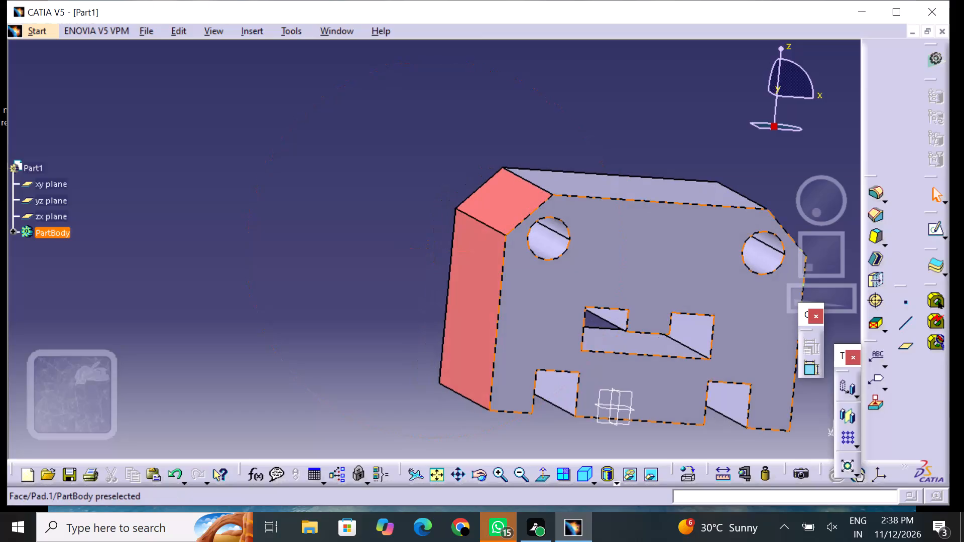
middle_drag(640, 262, 529, 257)
click(571, 256)
right_click(572, 256)
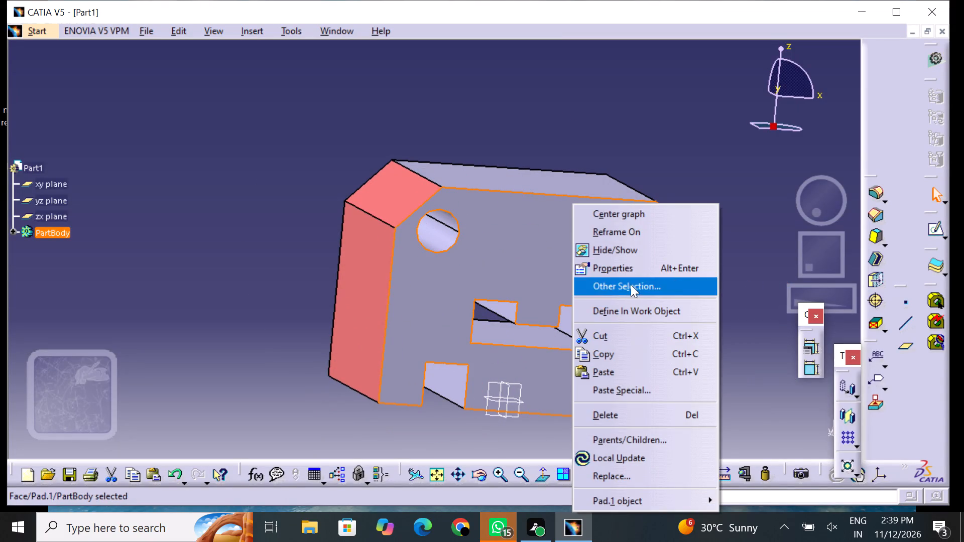
click(644, 268)
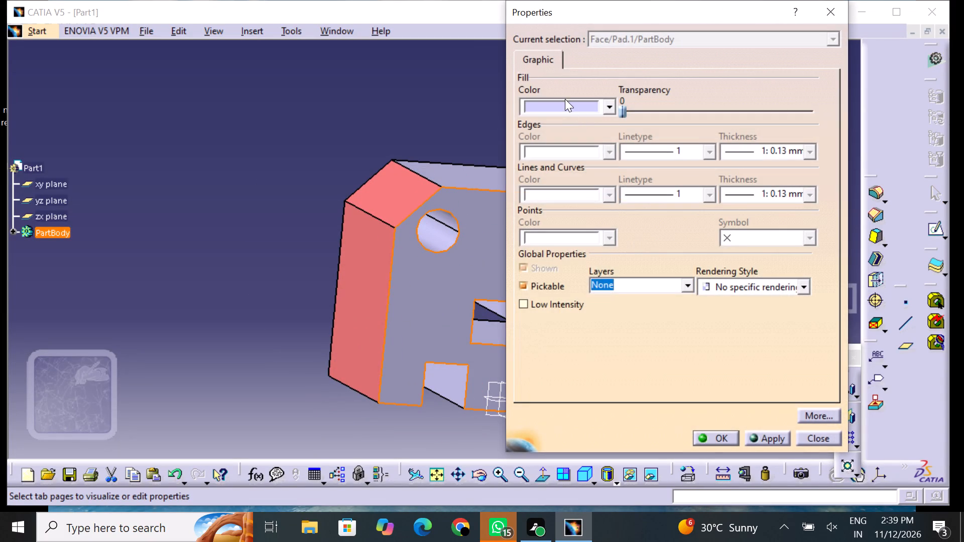
click(565, 99)
click(590, 194)
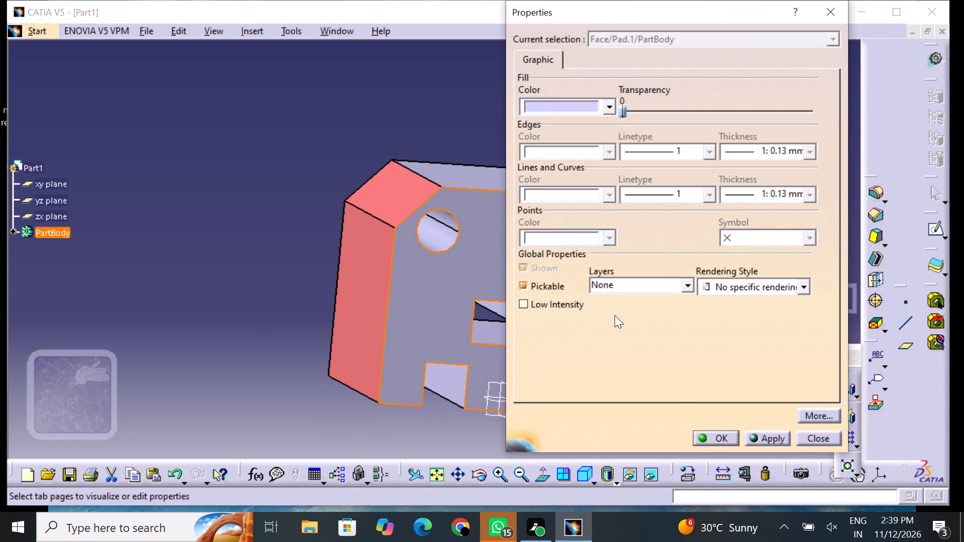
click(718, 438)
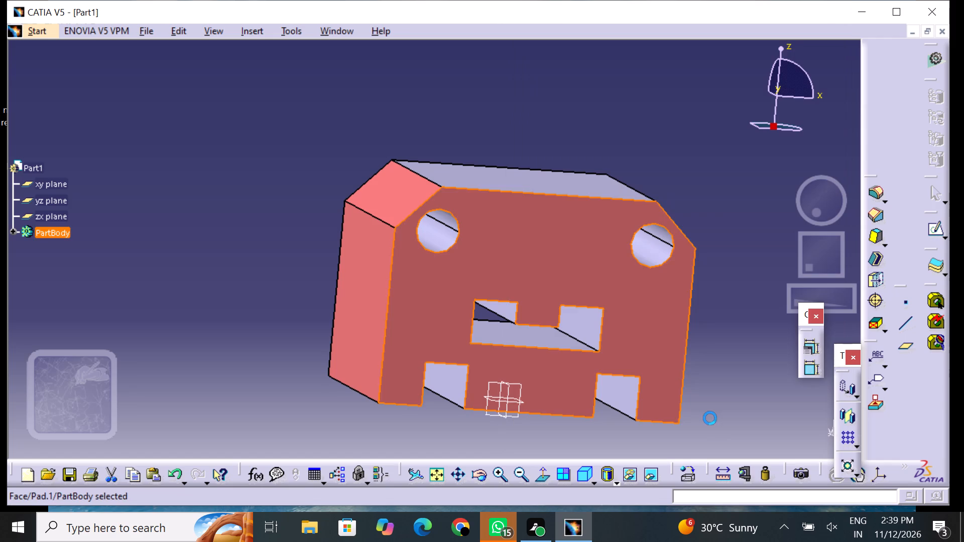
click(710, 418)
Apply the light red (salmon) fill colour to the block's flat top face between the two chamfers.
middle_drag(551, 143, 500, 242)
right_drag(551, 143, 500, 242)
middle_drag(555, 181, 555, 184)
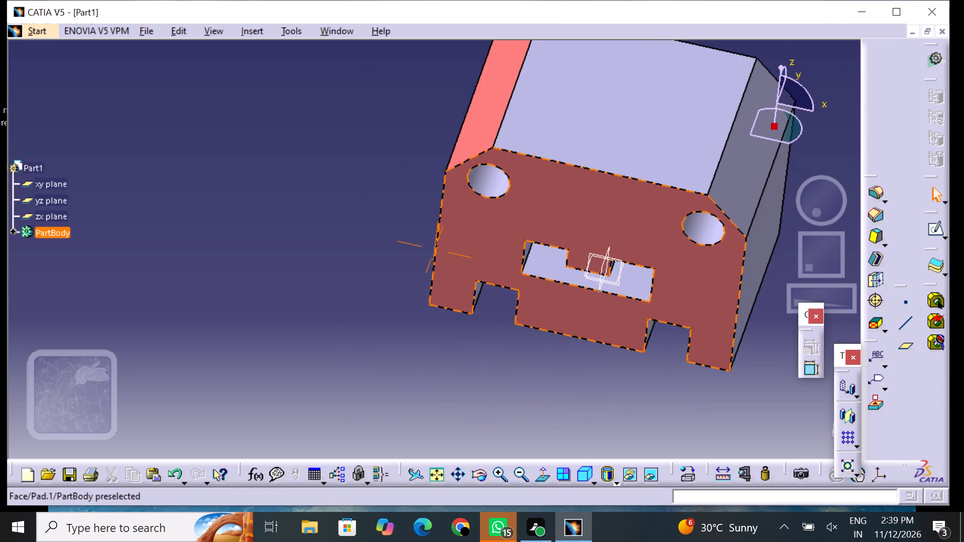
middle_drag(555, 184, 412, 262)
click(500, 190)
right_click(492, 190)
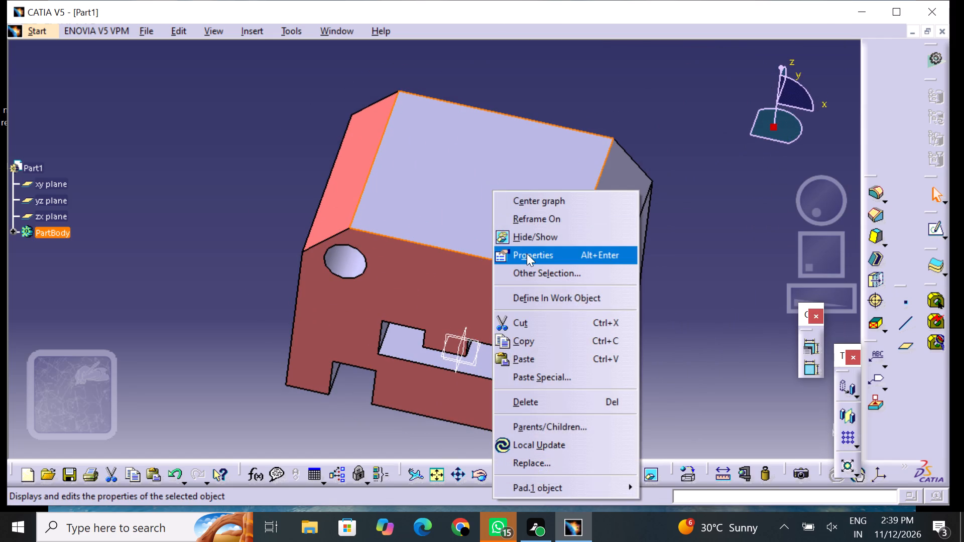
click(528, 253)
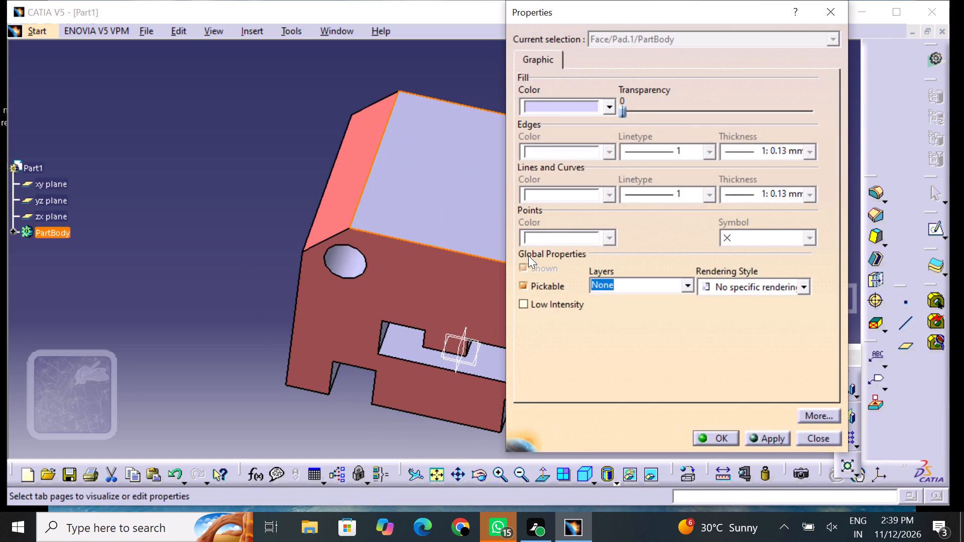
click(567, 107)
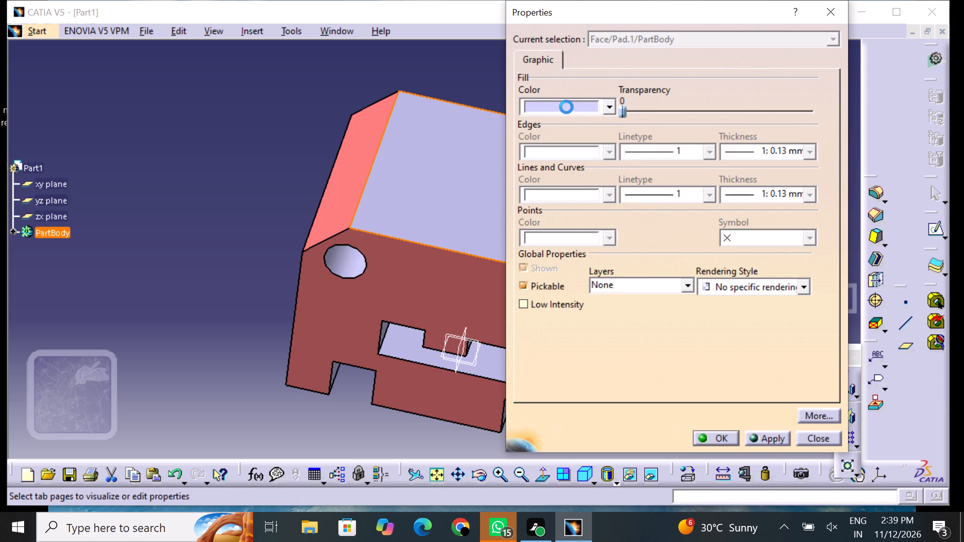
click(582, 197)
click(720, 438)
click(667, 400)
Turn the part to show its uncoloured rectangular side face and the uncoloured chamfer above it.
middle_drag(649, 323, 538, 291)
right_drag(648, 323, 538, 291)
middle_drag(620, 324, 496, 283)
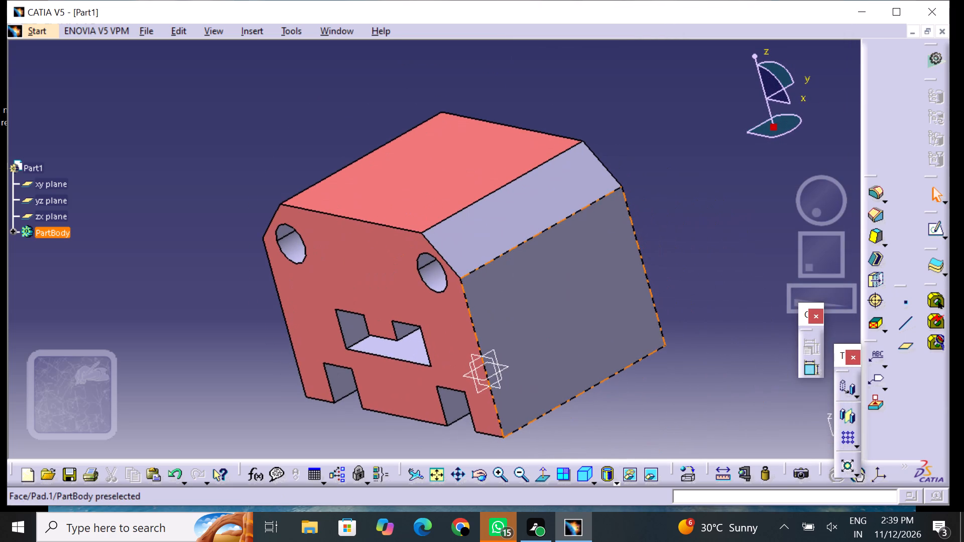
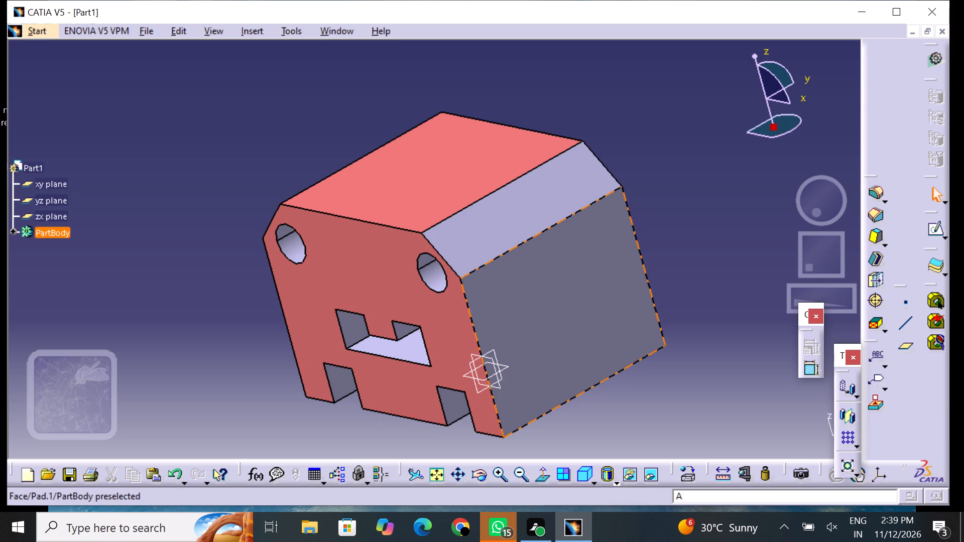
Apply the light red (salmon) fill colour to the uncoloured rectangular side face below the chamfer.
click(589, 288)
right_click(589, 286)
click(642, 270)
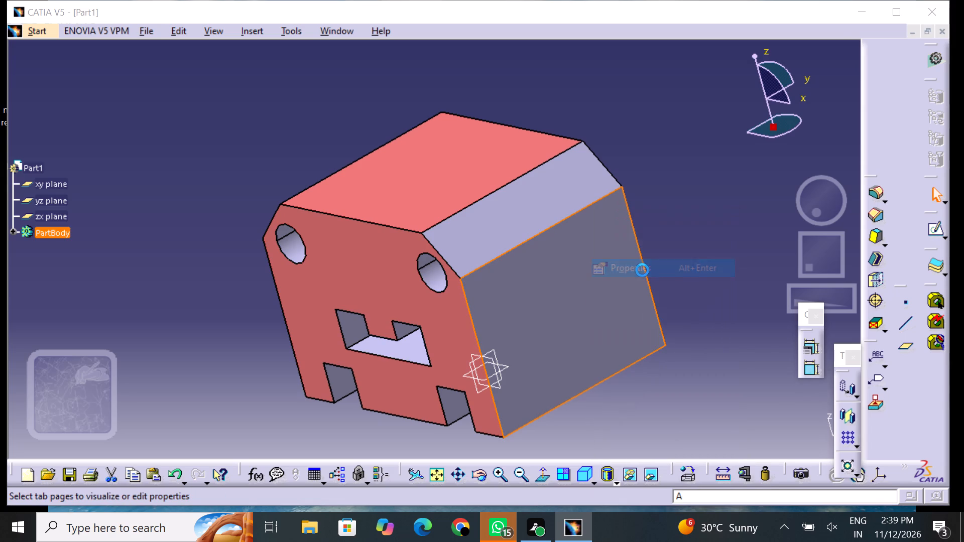
drag(551, 99, 552, 104)
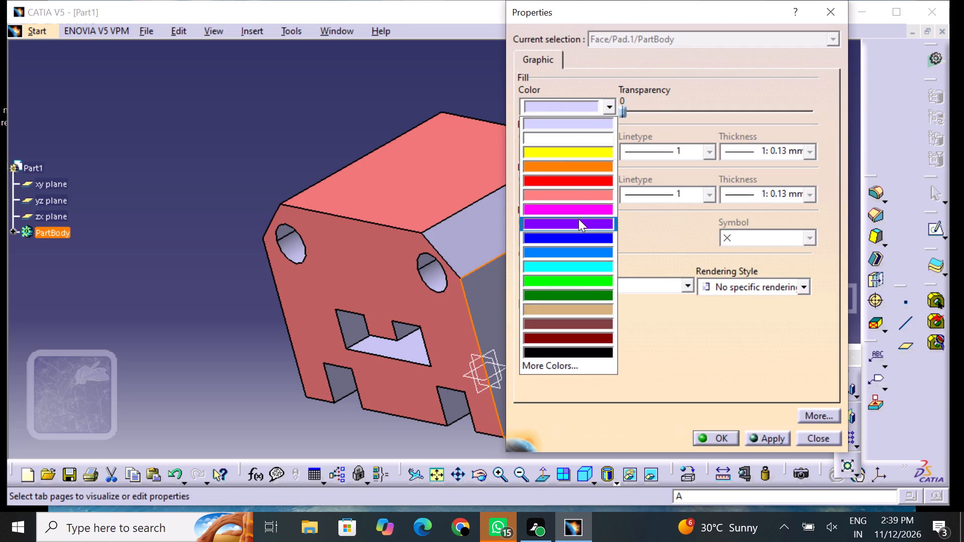
click(576, 192)
click(704, 428)
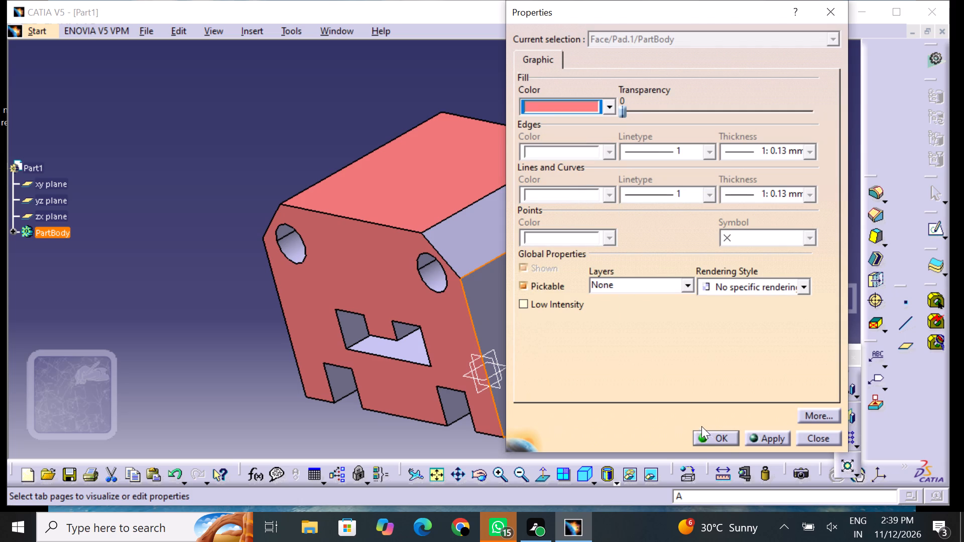
click(718, 441)
click(685, 419)
Apply the light red (salmon) fill colour to the remaining uncoloured chamfer face between the top face and the side face.
middle_drag(676, 184, 676, 185)
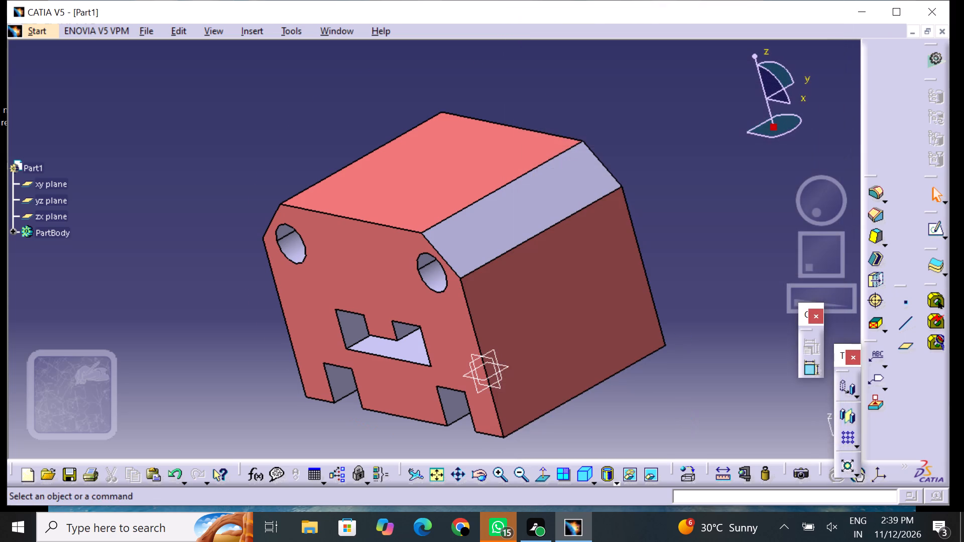
middle_drag(676, 185, 663, 238)
right_drag(676, 188, 663, 238)
click(500, 246)
right_click(501, 247)
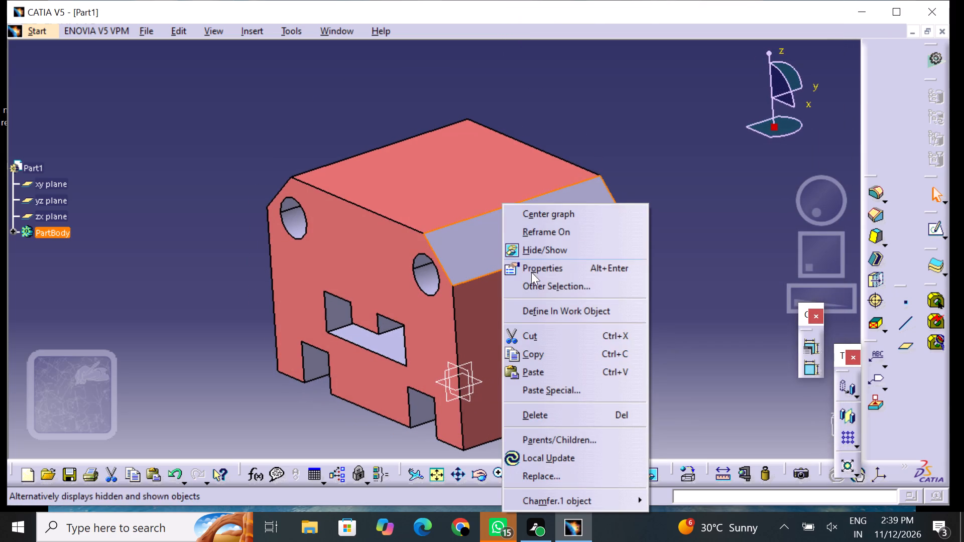
click(545, 274)
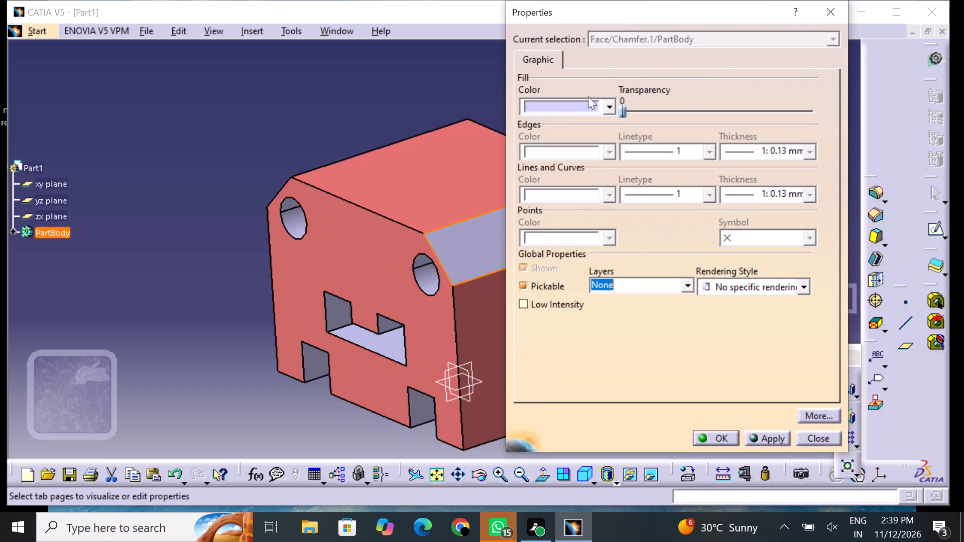
click(578, 111)
drag(576, 192, 577, 206)
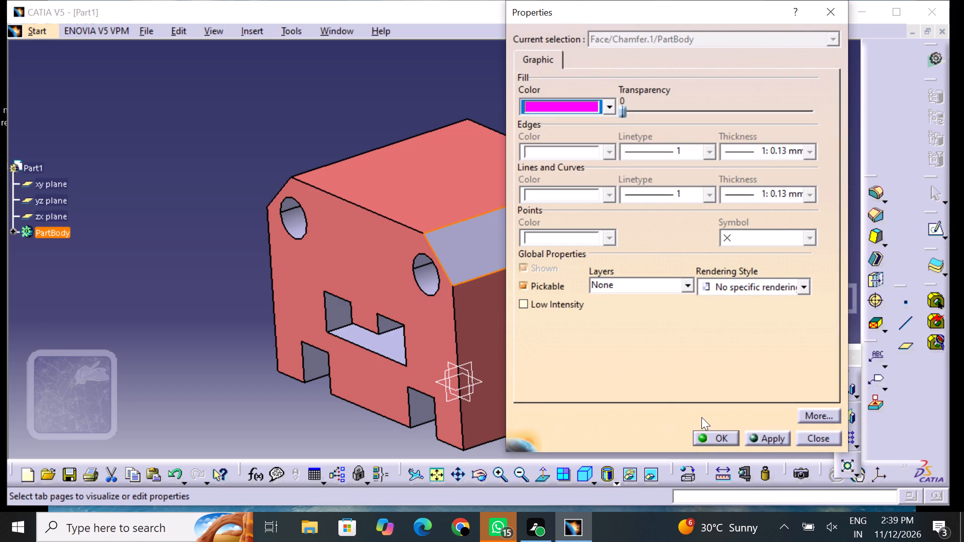
drag(553, 101, 555, 108)
drag(574, 193, 574, 208)
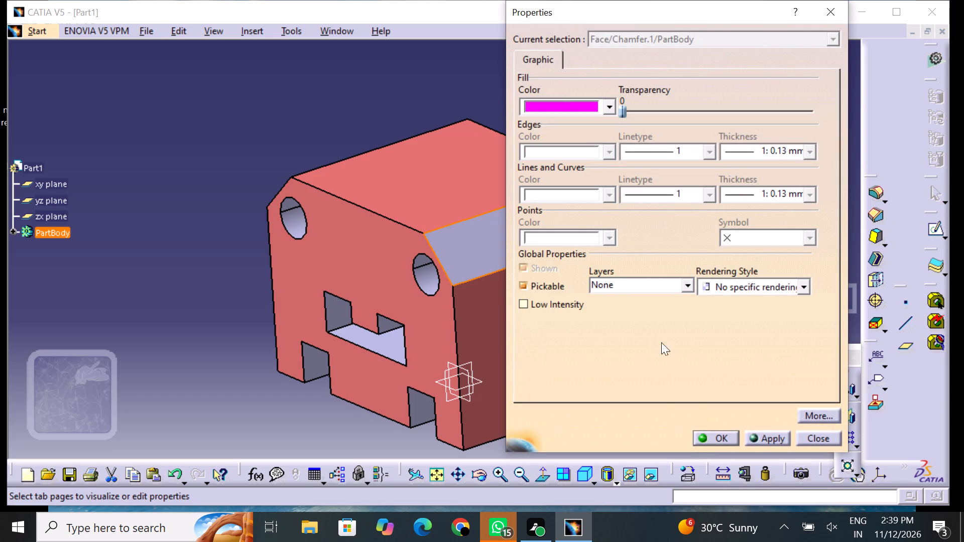
click(557, 110)
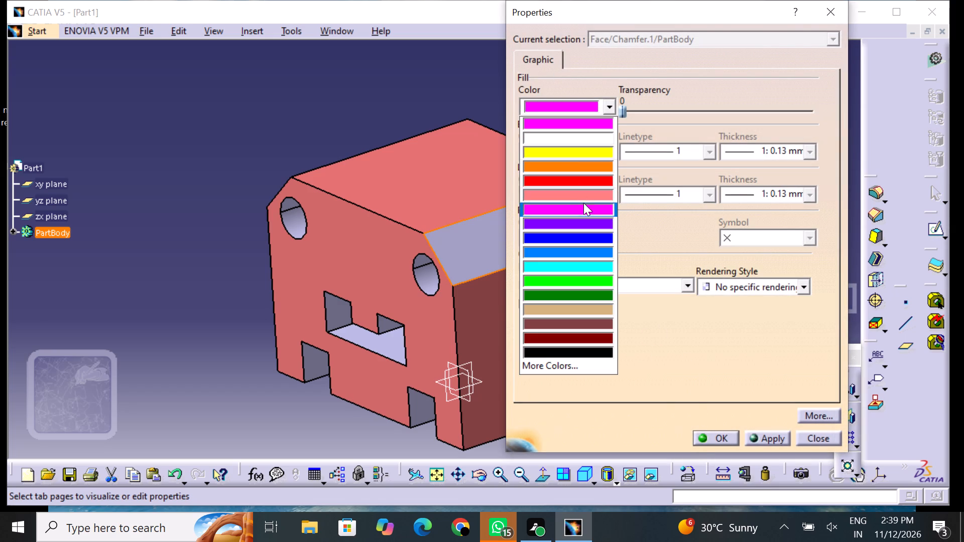
click(580, 194)
click(727, 443)
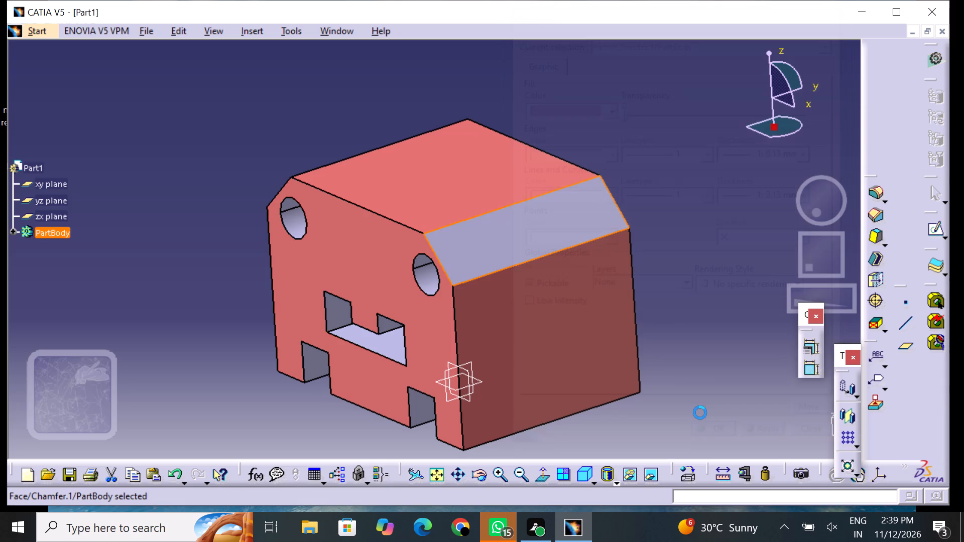
click(676, 364)
Apply the light red (salmon) fill colour to one narrow outer strip of the block's underside, between a notch and the side face.
middle_drag(621, 238, 470, 265)
right_drag(621, 238, 470, 265)
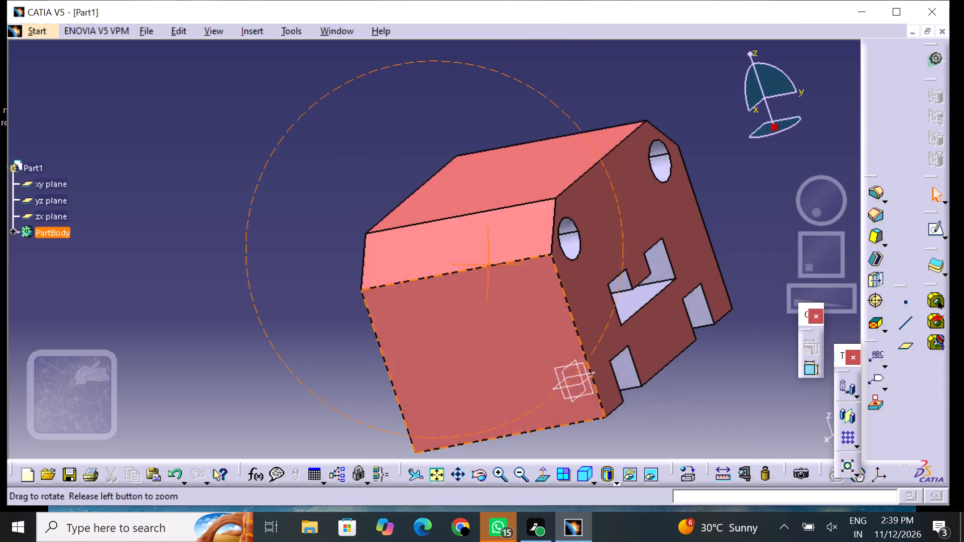
right_drag(470, 265, 654, 206)
middle_drag(470, 265, 654, 206)
middle_drag(464, 308, 585, 232)
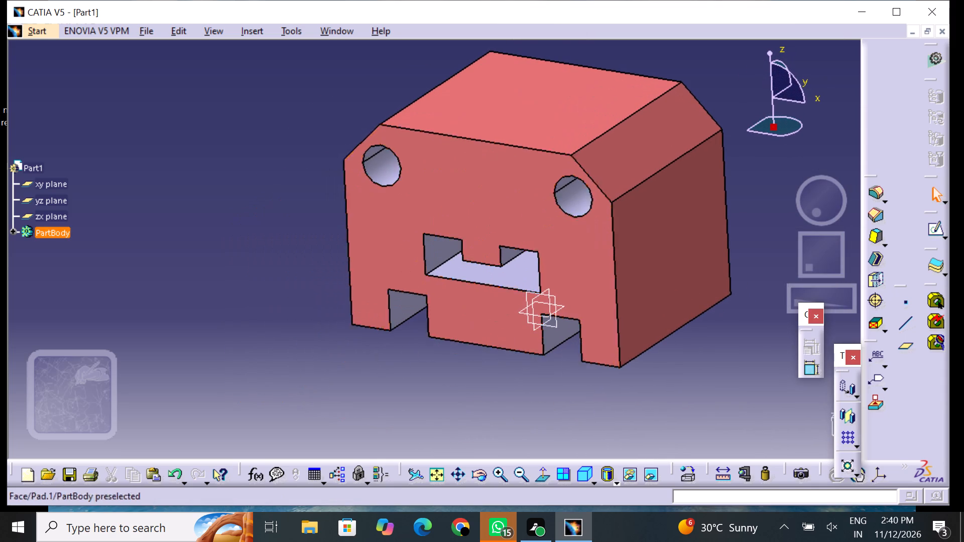
middle_drag(451, 382, 509, 192)
right_drag(451, 382, 511, 162)
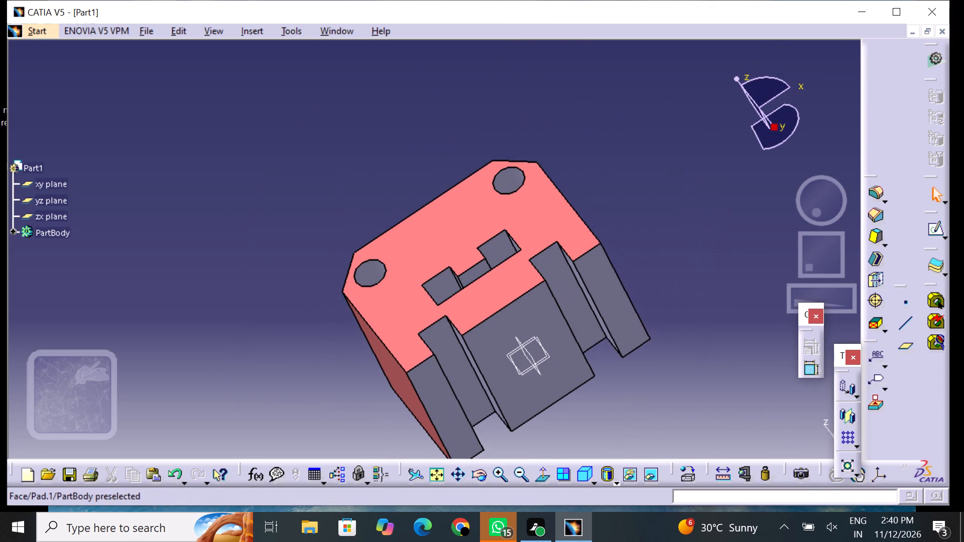
middle_drag(602, 391, 554, 251)
right_drag(599, 381, 553, 250)
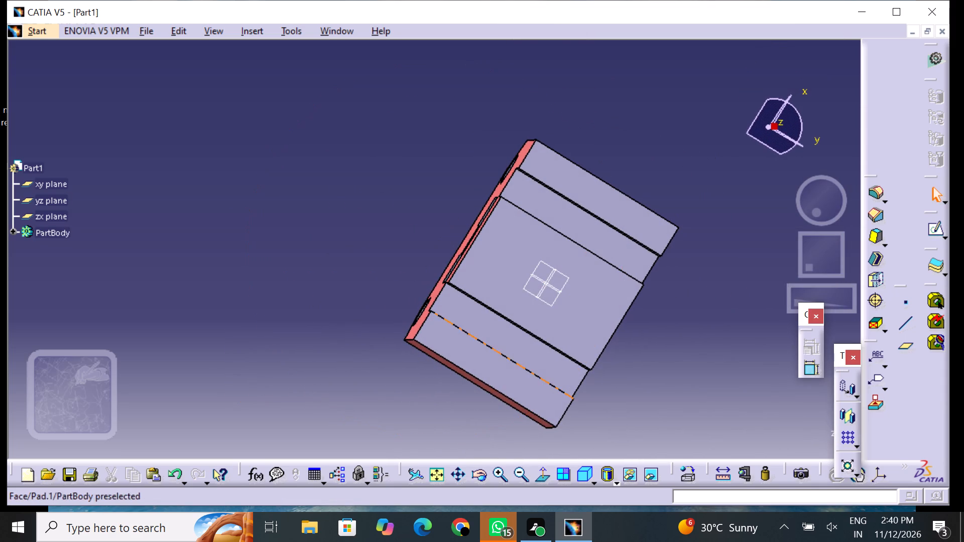
click(517, 386)
right_click(517, 386)
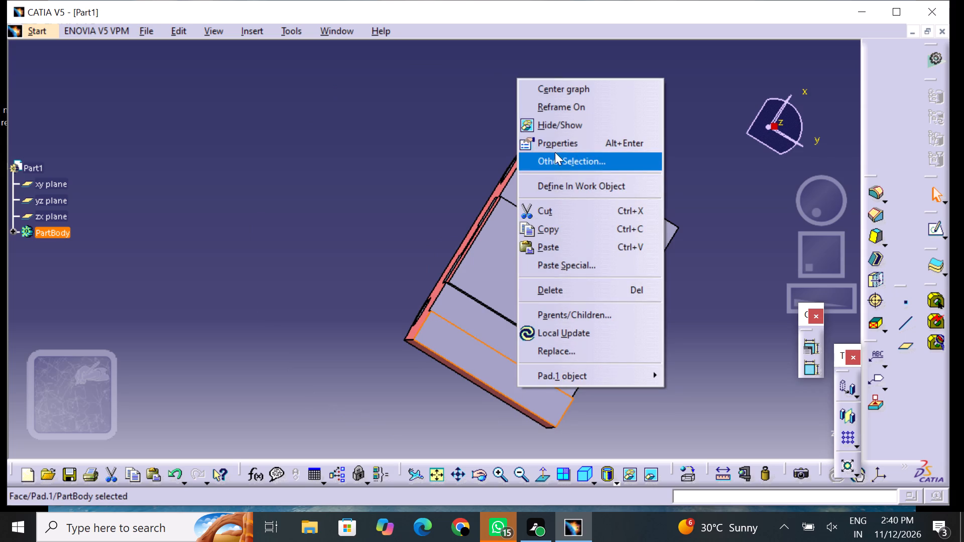
click(561, 143)
drag(567, 105, 567, 111)
click(583, 200)
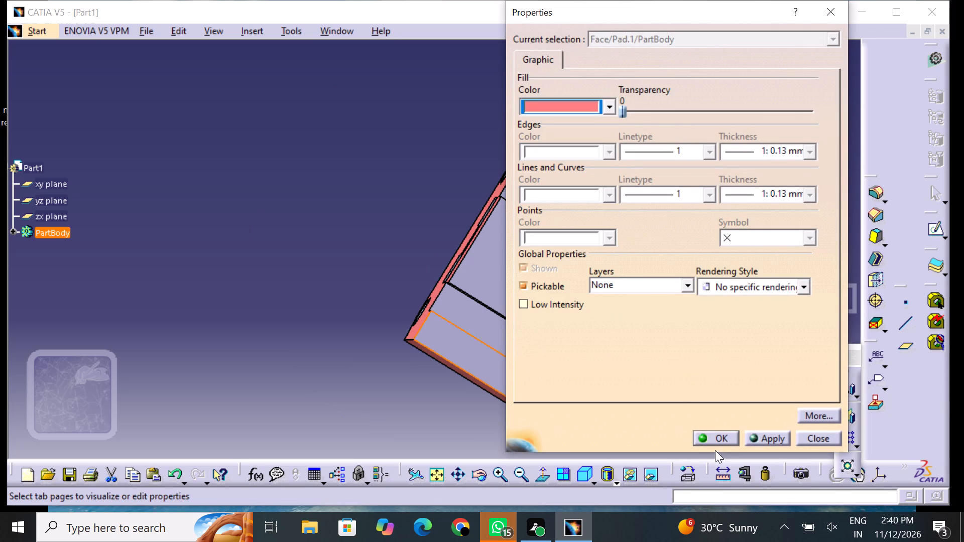
click(715, 449)
click(729, 434)
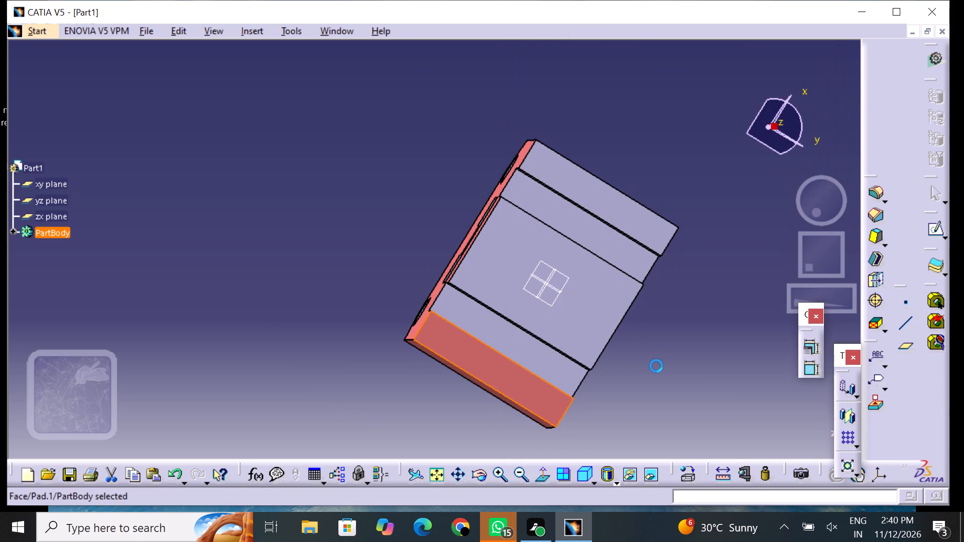
Open the properties of the uncoloured narrow outer strip at the opposite edge of the block's underside, beyond the other notch.
middle_drag(630, 334, 593, 311)
middle_drag(586, 325, 488, 361)
right_drag(585, 327, 488, 360)
scroll(488, 361, up, 1)
middle_drag(510, 292, 455, 332)
right_drag(510, 292, 455, 332)
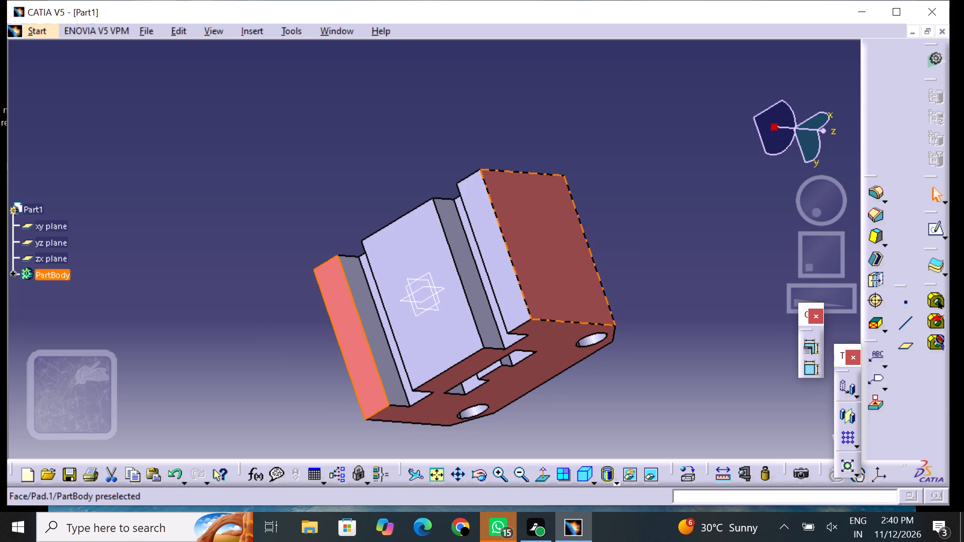
middle_drag(389, 150, 469, 154)
right_drag(389, 150, 469, 154)
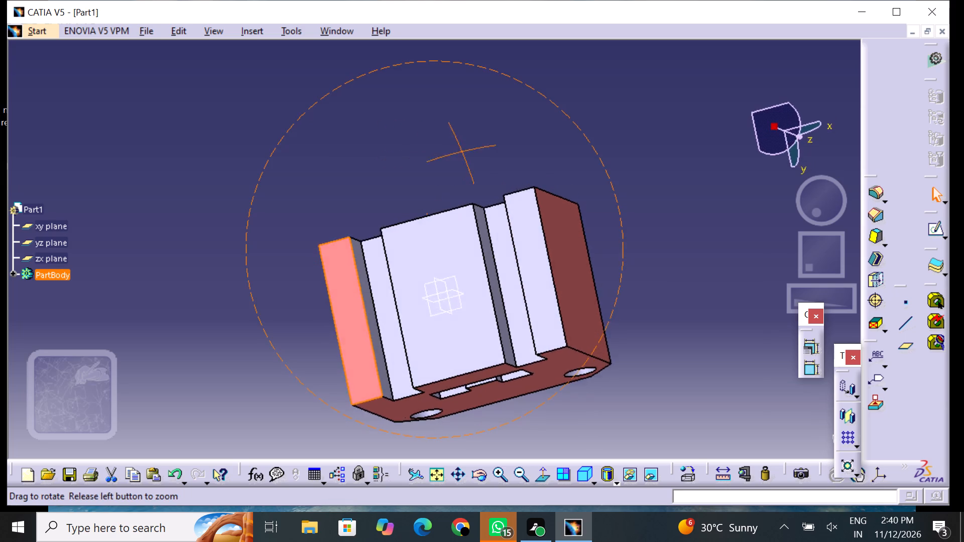
right_drag(469, 154, 488, 159)
middle_drag(469, 154, 488, 159)
middle_drag(527, 261, 582, 221)
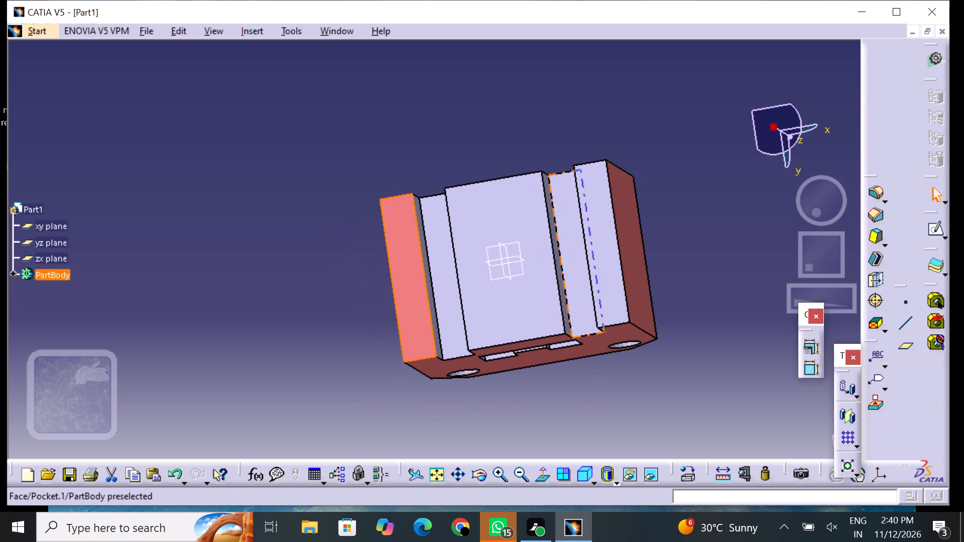
middle_drag(496, 279, 598, 260)
right_drag(497, 277, 604, 264)
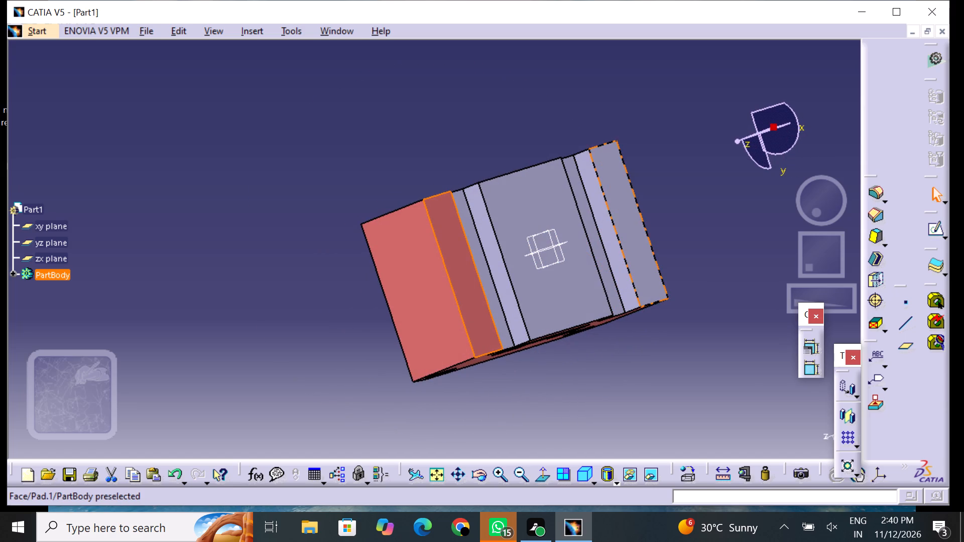
click(639, 251)
right_click(639, 252)
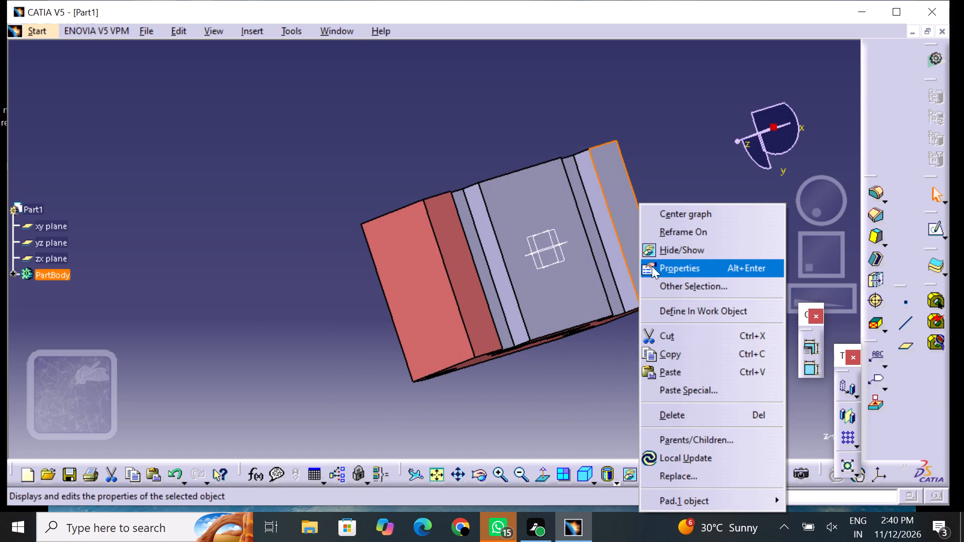
click(653, 266)
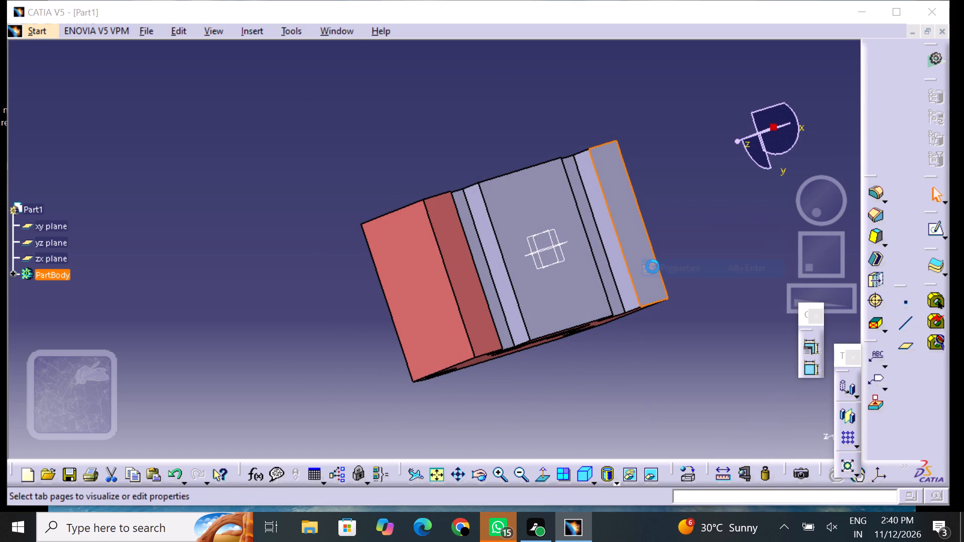
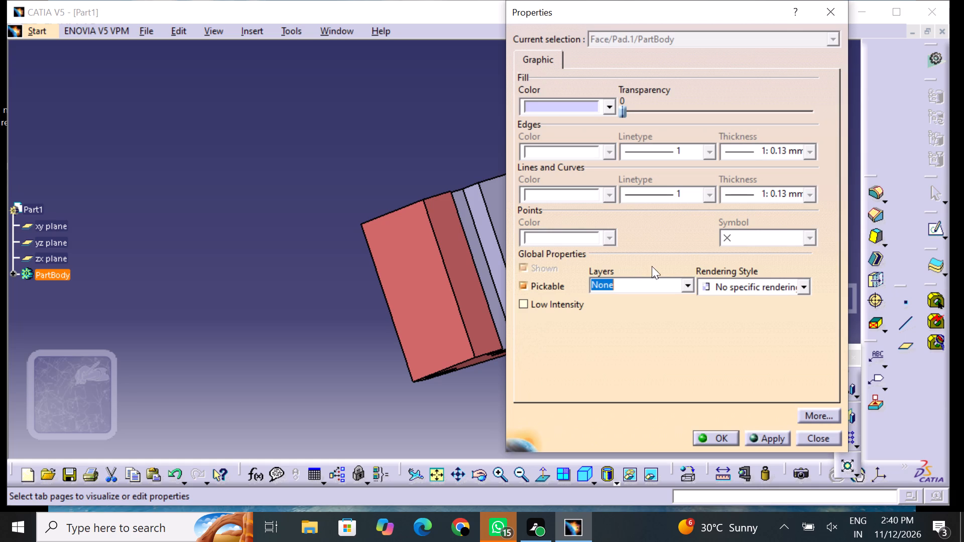
Apply the light red (salmon) fill colour to the narrow outer strip at the opposite edge of the block's underside.
drag(568, 107, 570, 113)
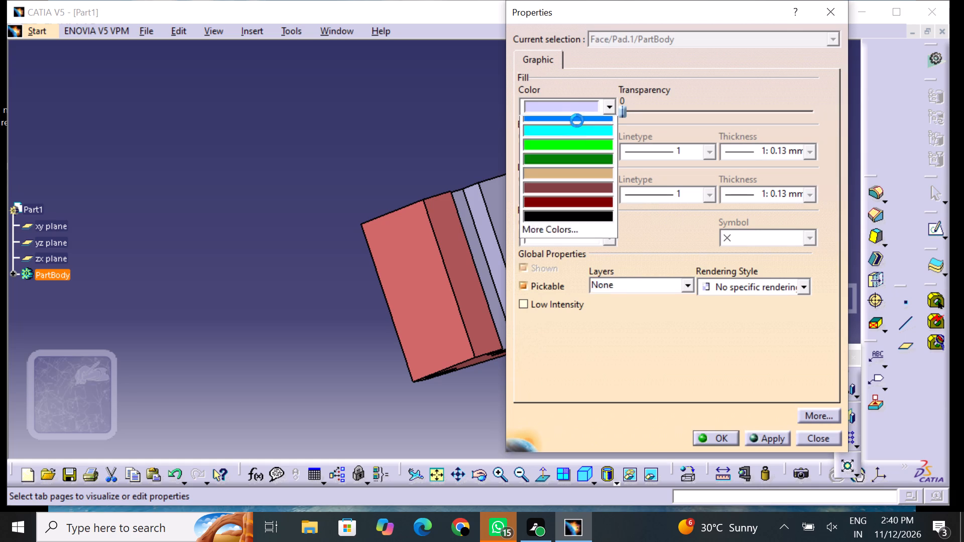
click(581, 191)
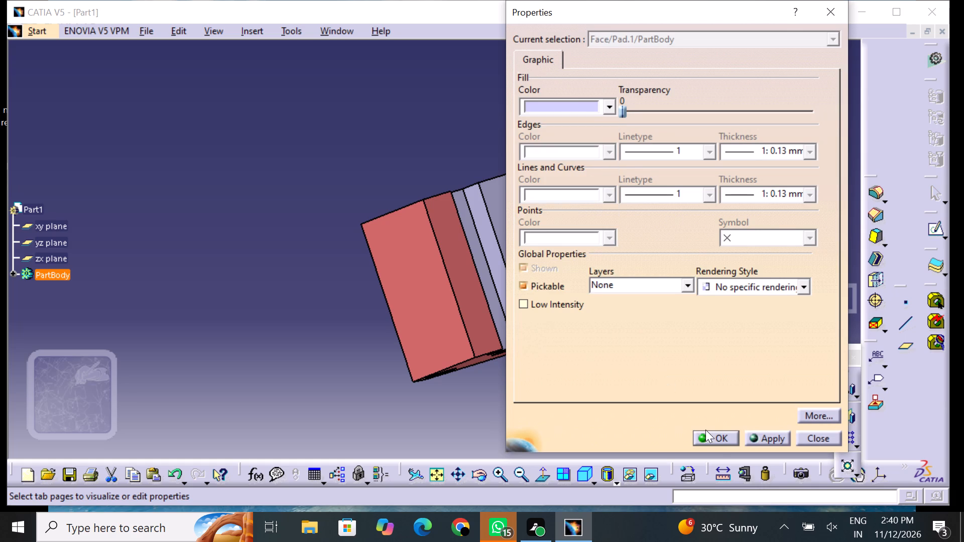
click(718, 437)
click(576, 427)
Apply the light red (salmon) fill colour to the outer side wall of one notch, beside the coloured outer strip.
middle_drag(628, 389, 454, 347)
right_drag(628, 388, 452, 347)
middle_drag(617, 225, 615, 222)
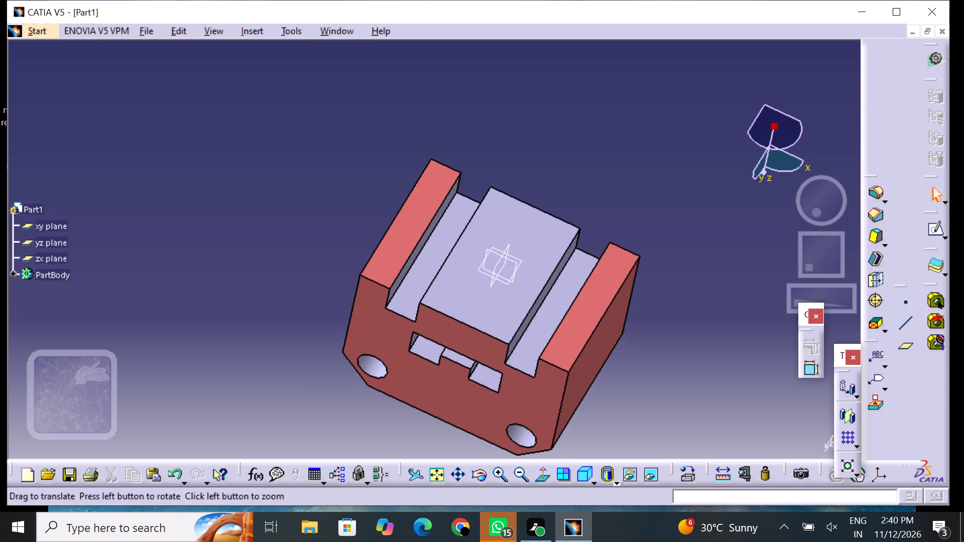
middle_drag(615, 222, 555, 151)
right_drag(613, 217, 537, 125)
click(394, 237)
right_click(394, 237)
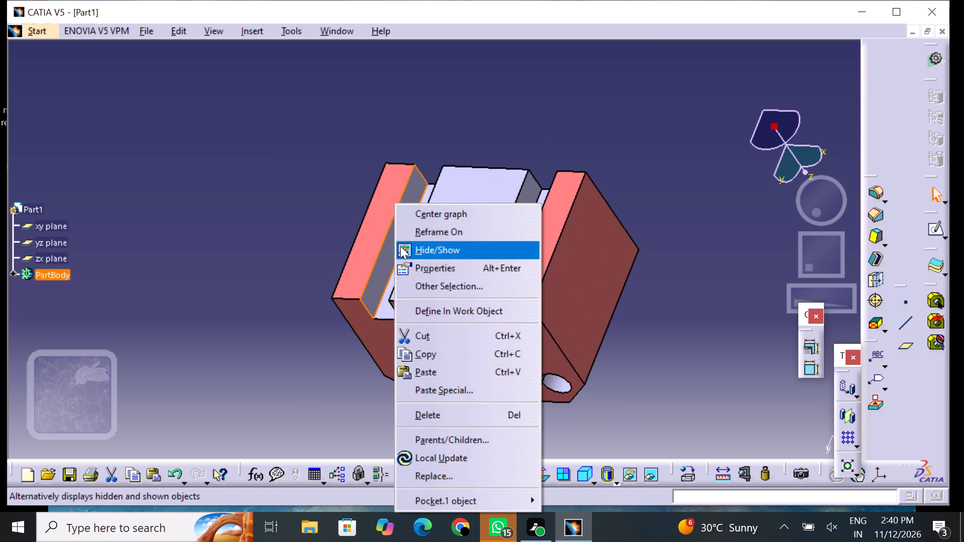
click(419, 260)
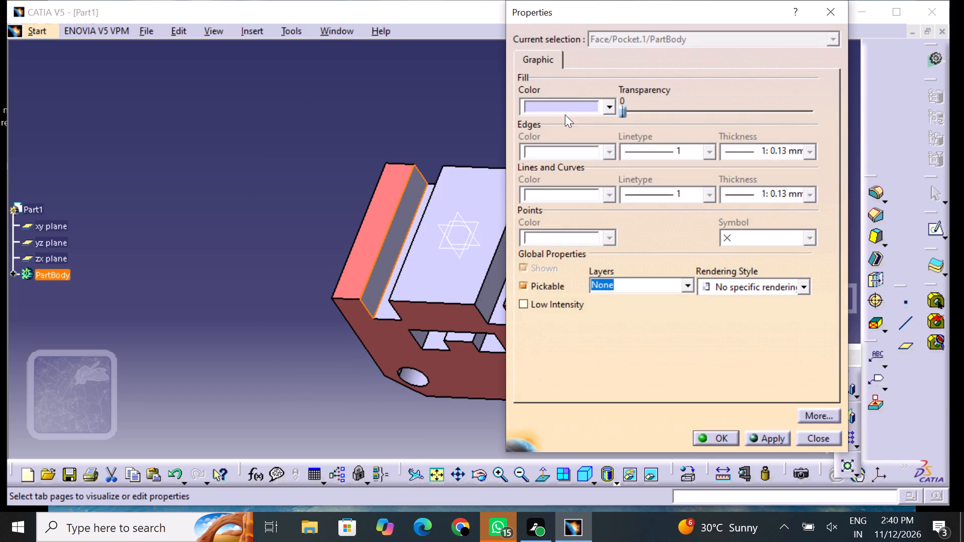
click(566, 109)
click(588, 195)
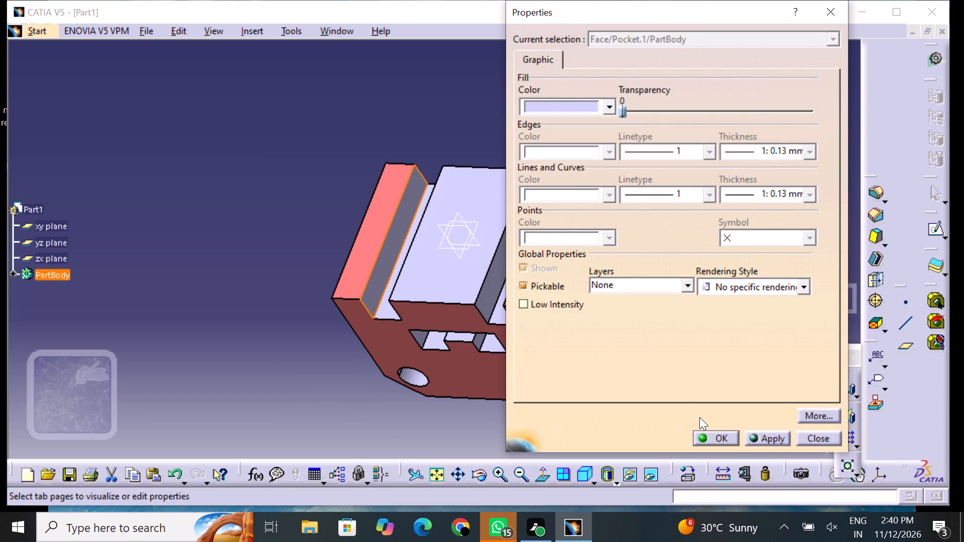
drag(715, 432, 720, 436)
click(569, 413)
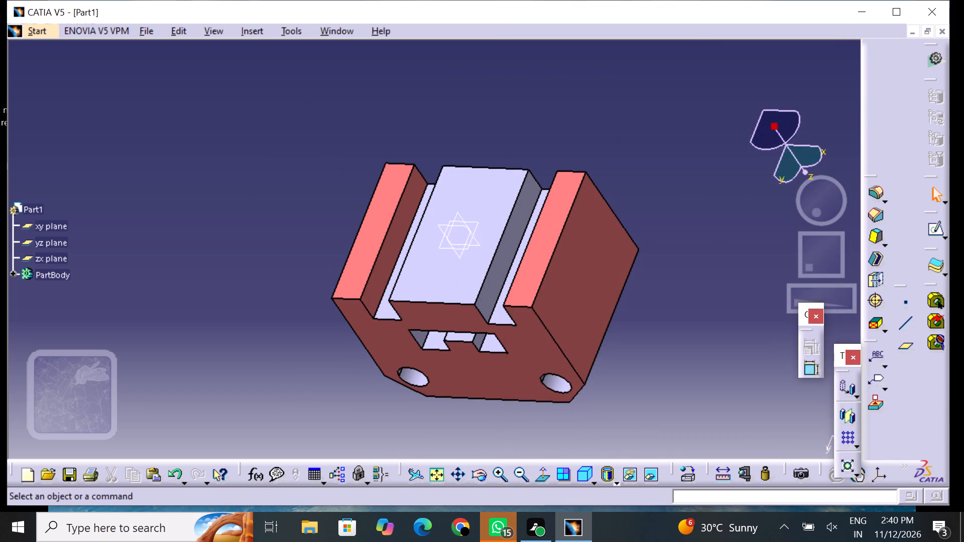
Apply the light red (salmon) fill colour to the outer side wall of the other notch, on the opposite side of the block.
middle_drag(328, 163, 504, 182)
right_drag(329, 164, 531, 182)
middle_drag(397, 161, 448, 190)
right_drag(398, 165, 448, 190)
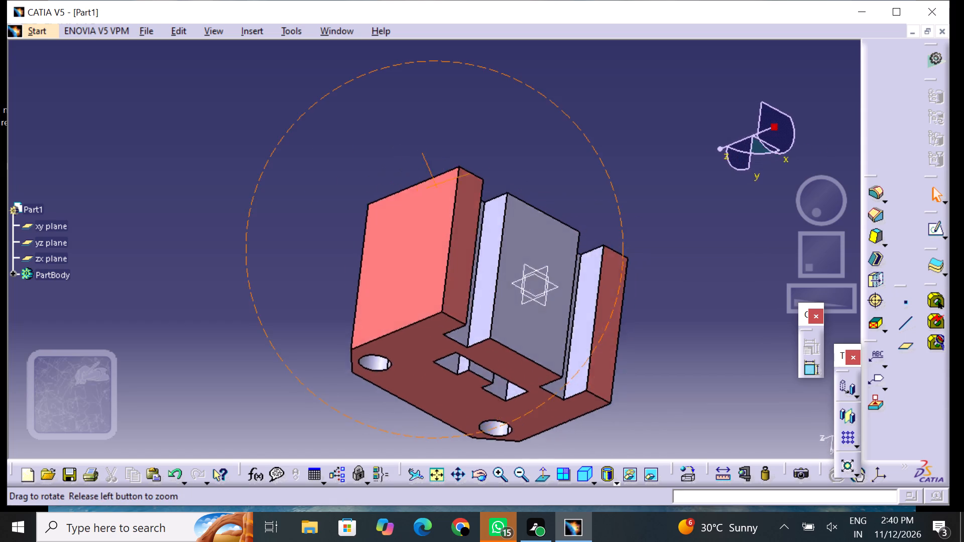
middle_drag(448, 190, 501, 205)
right_drag(448, 190, 501, 205)
click(563, 308)
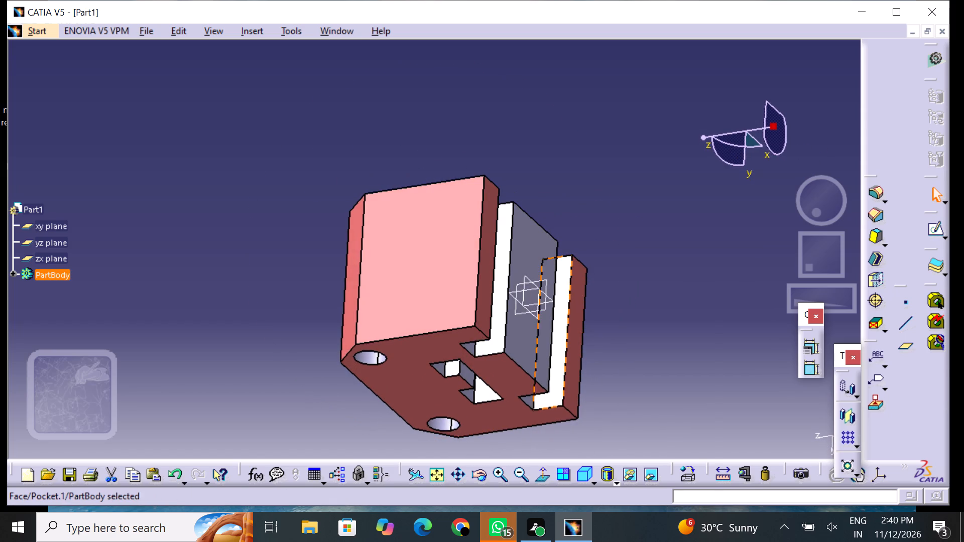
right_click(564, 309)
click(611, 273)
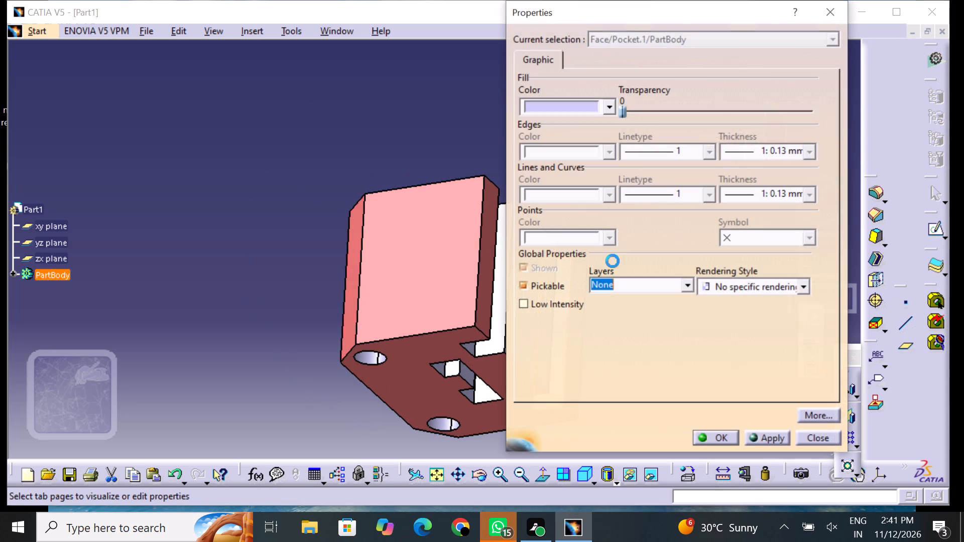
click(574, 110)
click(597, 197)
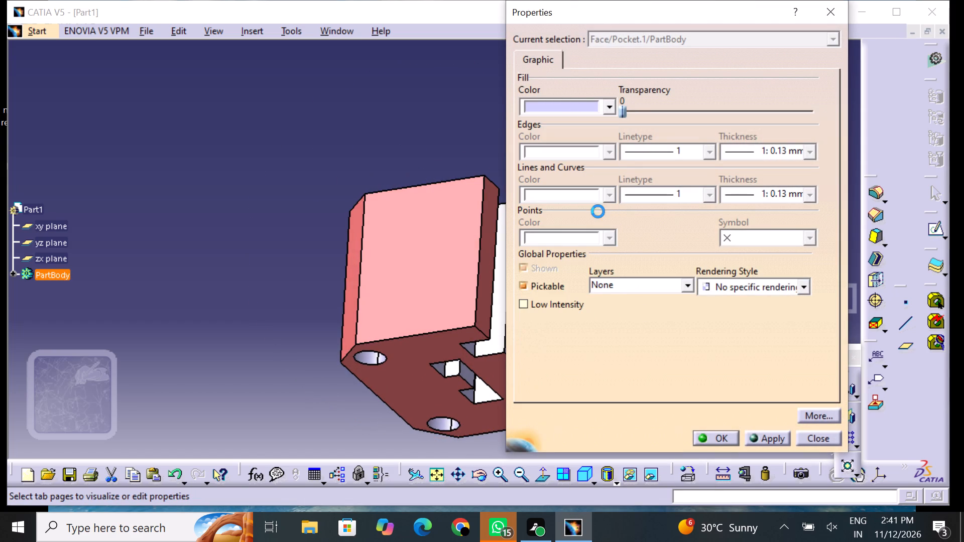
click(728, 447)
click(728, 437)
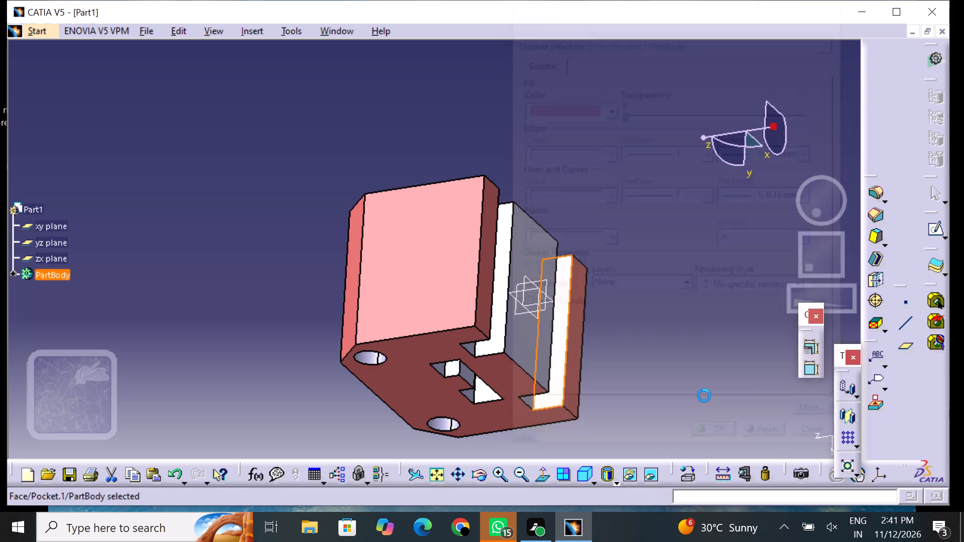
click(699, 372)
Apply the light red (salmon) fill colour to the floor of the first notch, between its outer wall and the central section.
middle_drag(656, 255, 460, 226)
right_drag(656, 255, 460, 226)
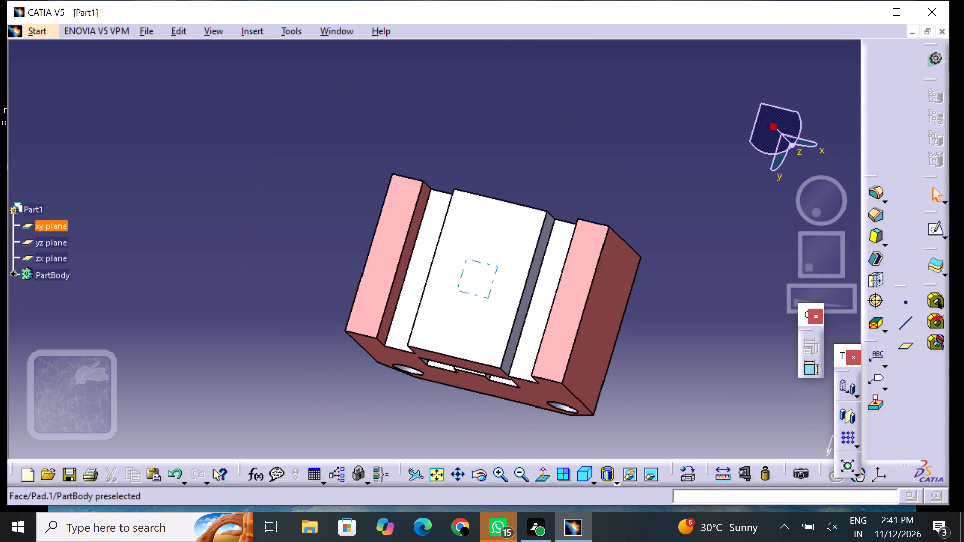
click(421, 248)
right_click(420, 247)
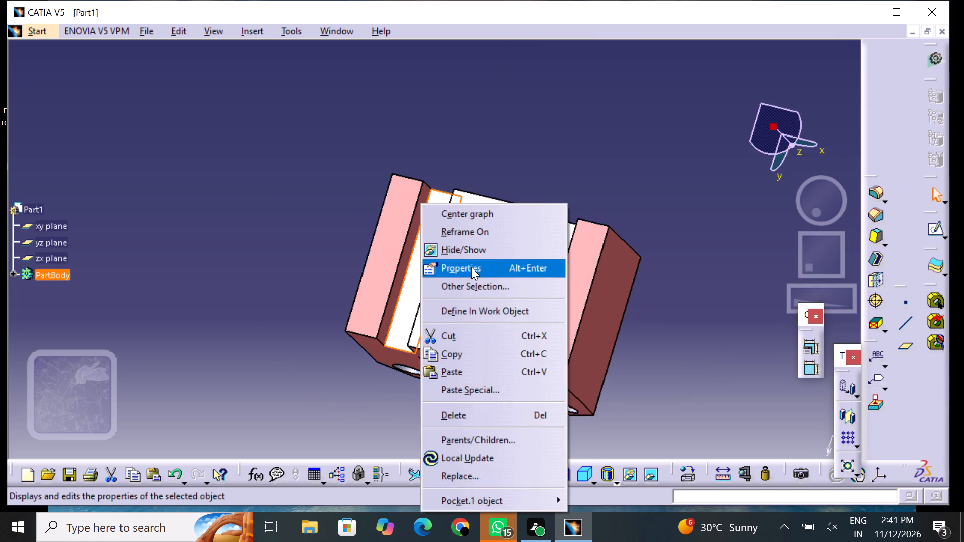
click(471, 267)
click(569, 108)
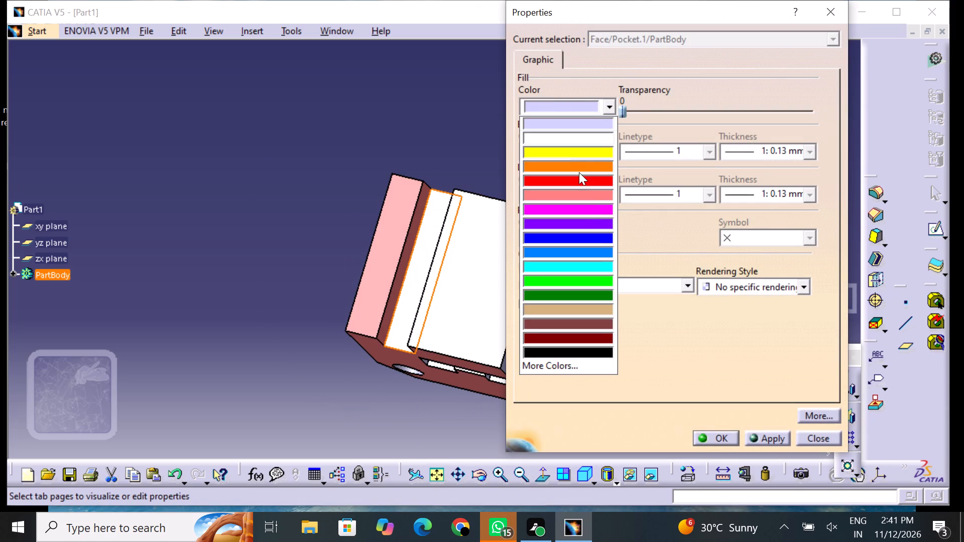
click(588, 196)
drag(717, 434, 718, 438)
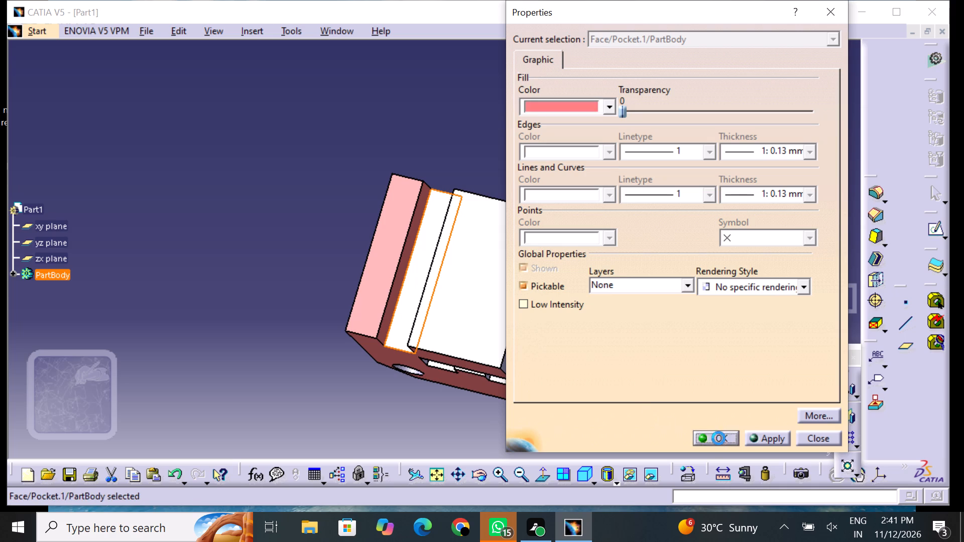
click(516, 203)
Apply the light red (salmon) fill colour to the wide central face of the underside, between the two notches.
middle_drag(392, 151, 456, 191)
right_drag(392, 151, 458, 191)
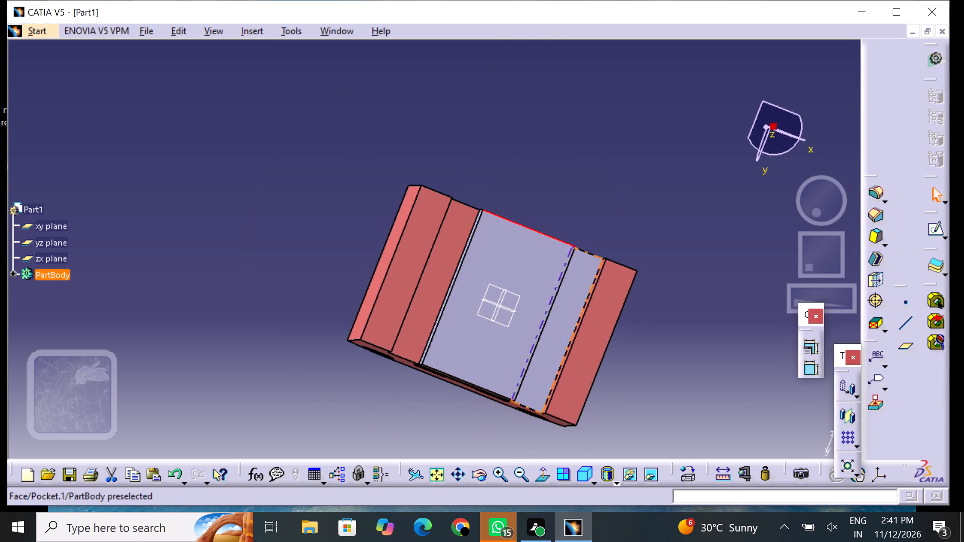
click(540, 262)
right_click(540, 262)
click(585, 268)
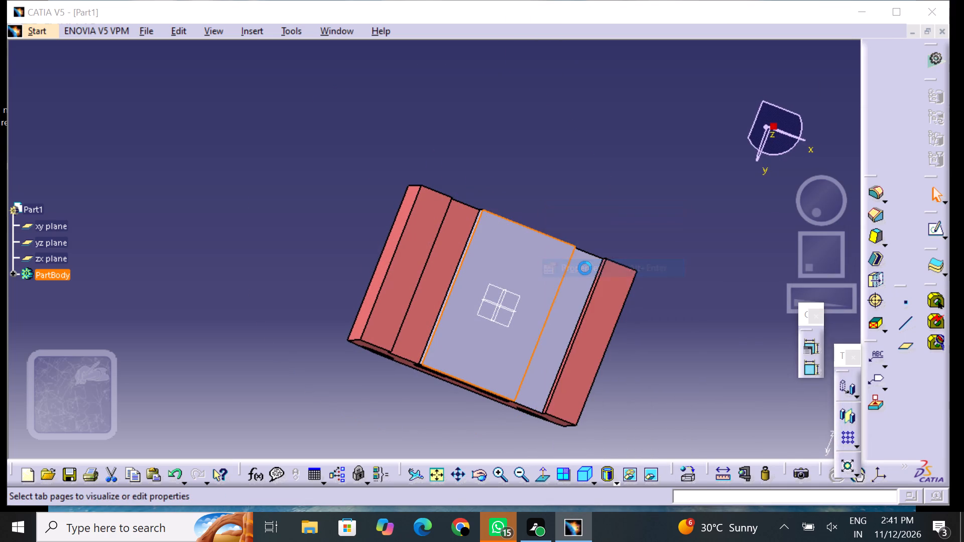
click(552, 99)
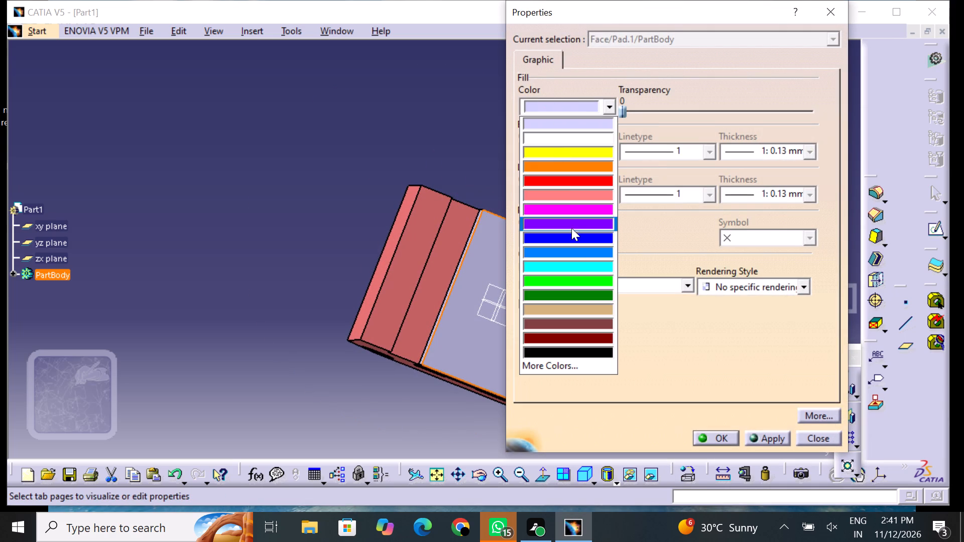
click(586, 193)
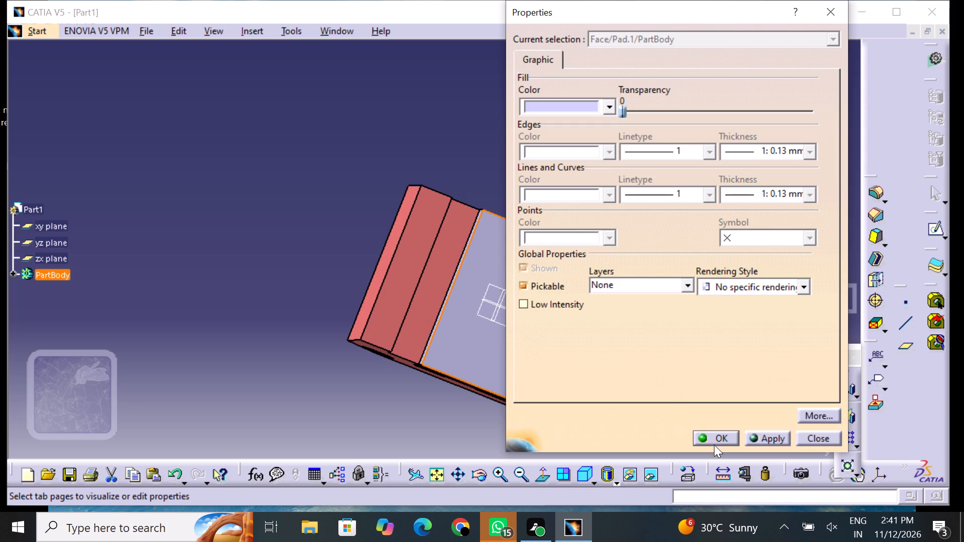
click(718, 439)
click(559, 204)
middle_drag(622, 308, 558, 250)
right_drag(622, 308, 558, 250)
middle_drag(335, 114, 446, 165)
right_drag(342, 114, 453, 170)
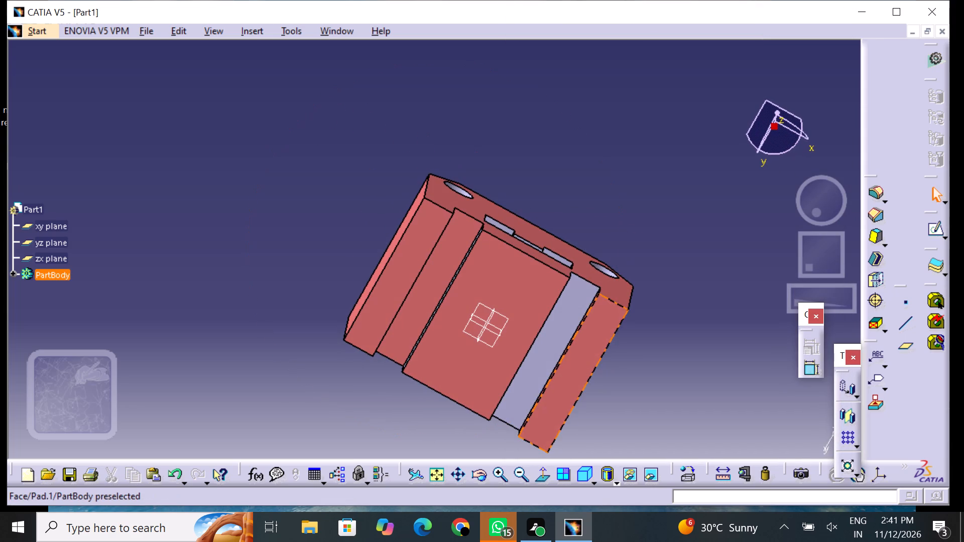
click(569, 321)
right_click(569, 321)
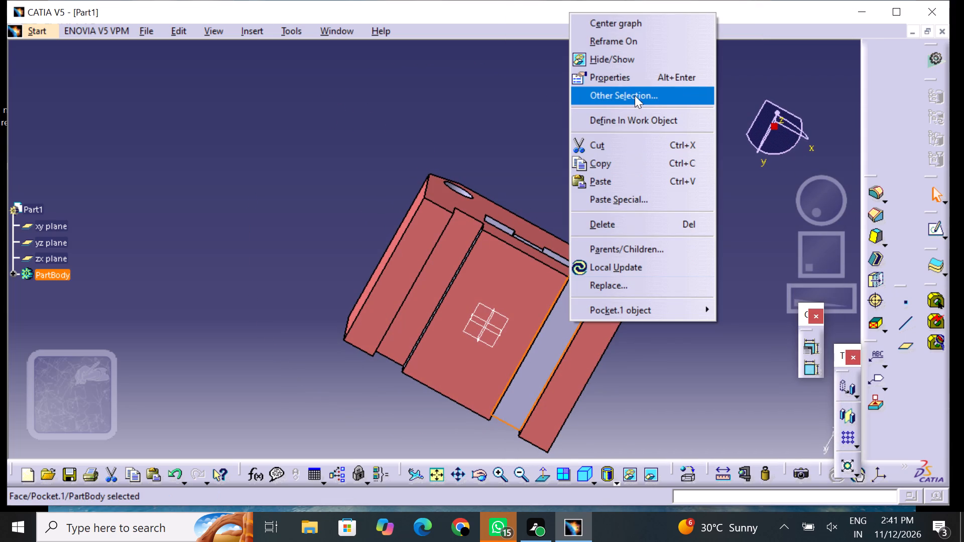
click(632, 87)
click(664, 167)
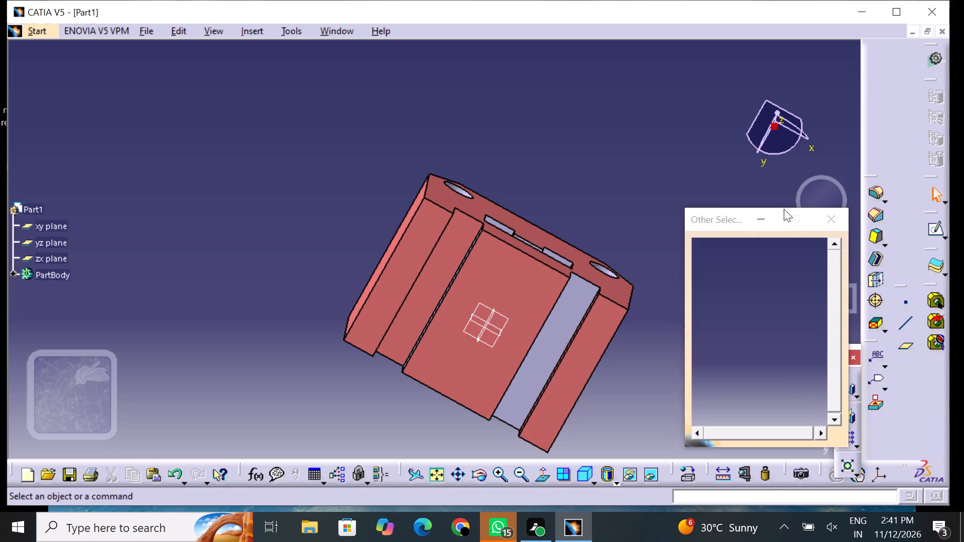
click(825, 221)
Apply the light red (salmon) fill colour to the remaining uncoloured notch floor beside the central face.
click(571, 314)
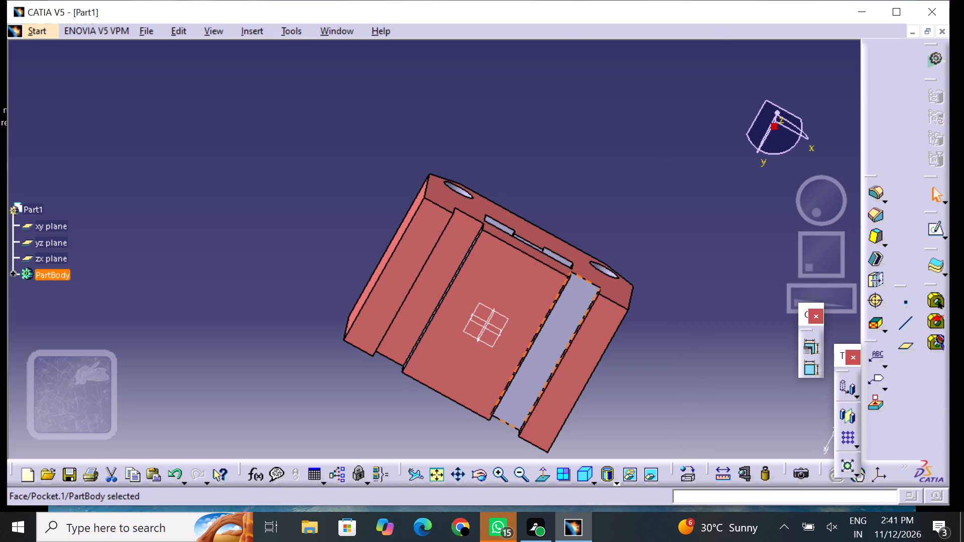
right_click(574, 316)
click(626, 80)
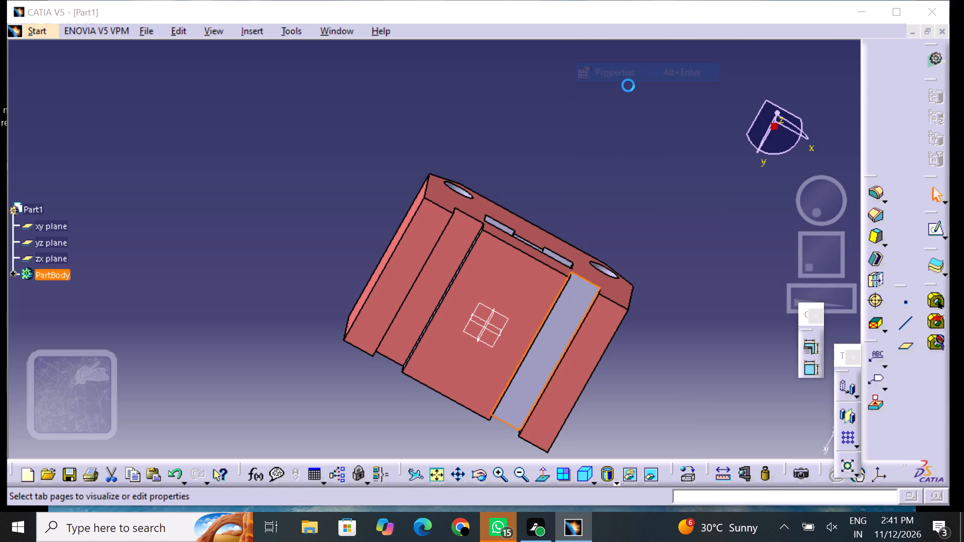
click(583, 103)
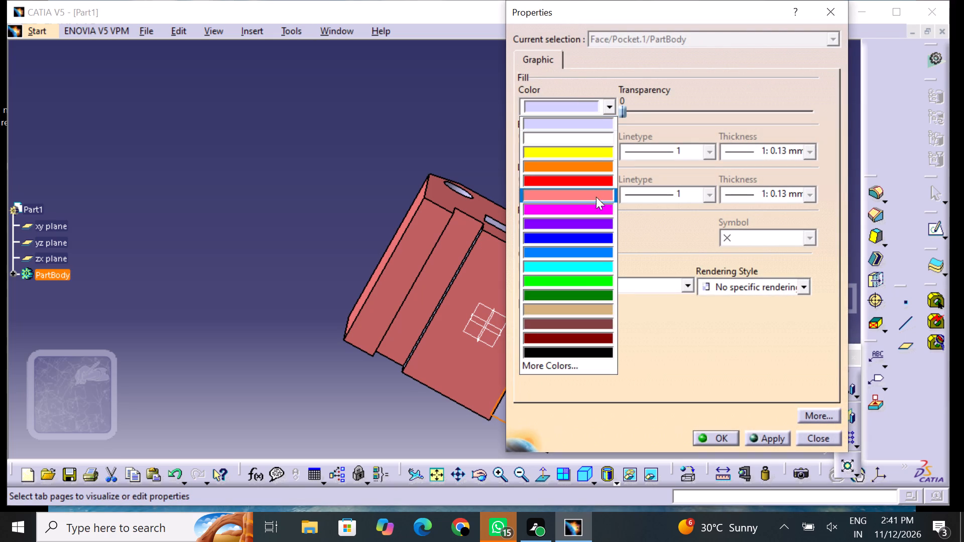
drag(590, 195, 589, 200)
click(721, 436)
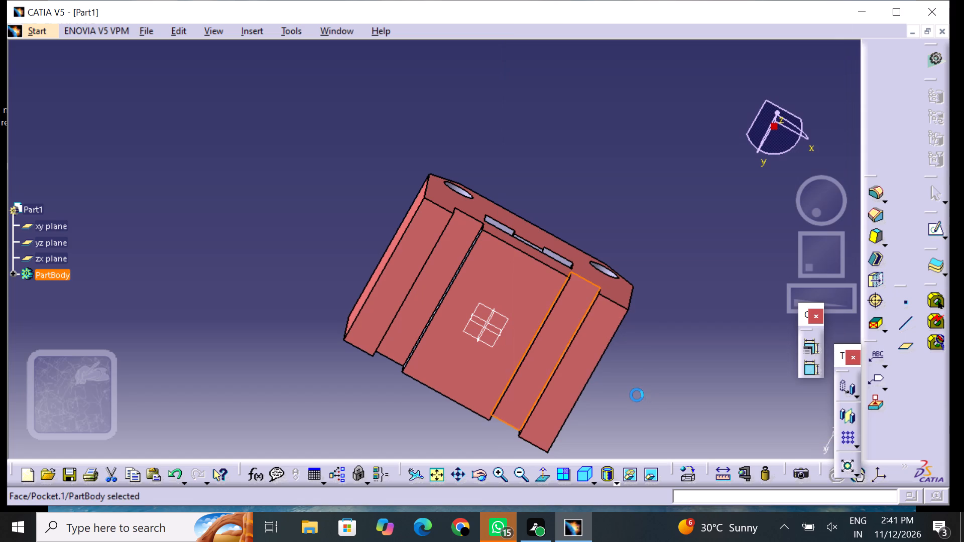
click(645, 398)
Apply the light red (salmon) fill colour to the first notch's inner wall, on the side of the central section.
middle_drag(370, 392, 477, 350)
right_drag(373, 392, 477, 350)
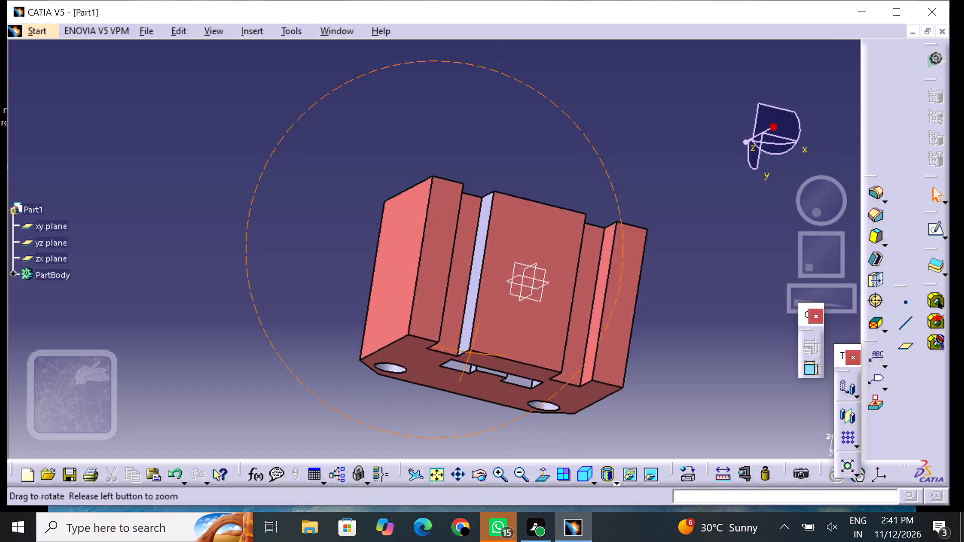
right_drag(477, 350, 499, 342)
middle_drag(477, 350, 499, 342)
middle_drag(392, 238, 421, 233)
right_drag(398, 238, 421, 233)
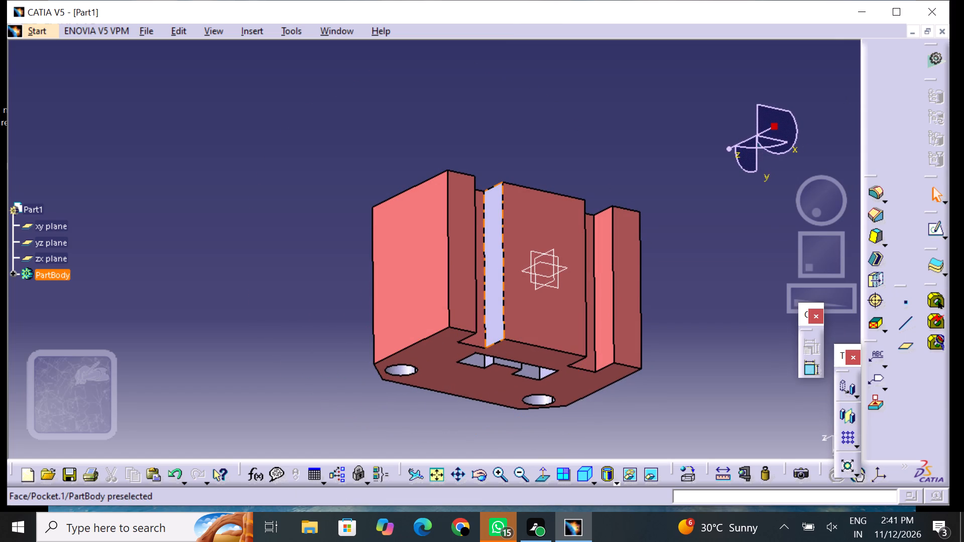
click(494, 290)
right_click(498, 290)
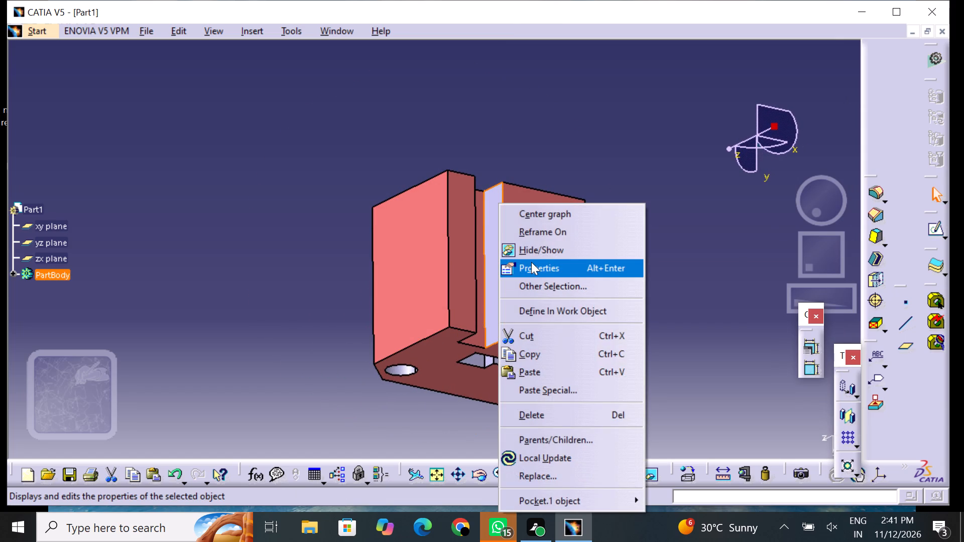
click(533, 265)
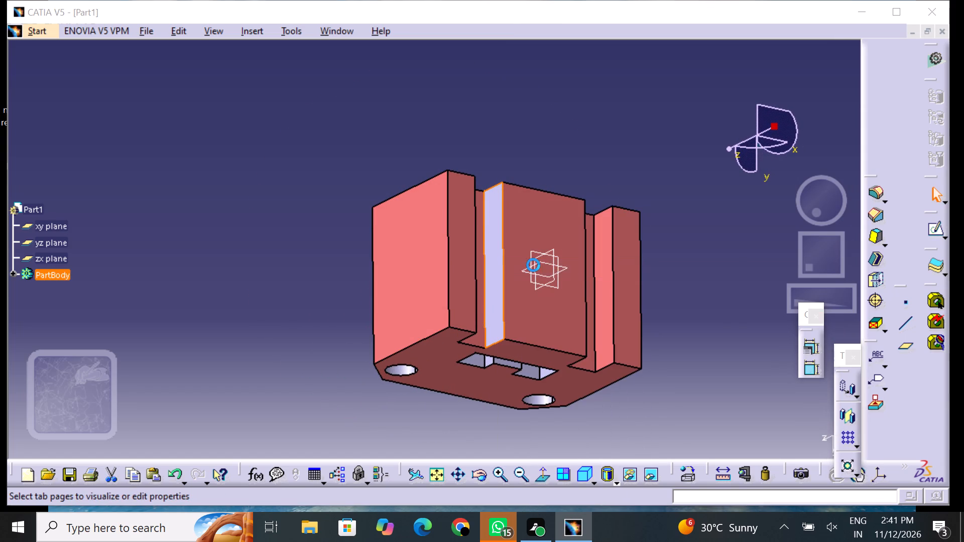
click(559, 102)
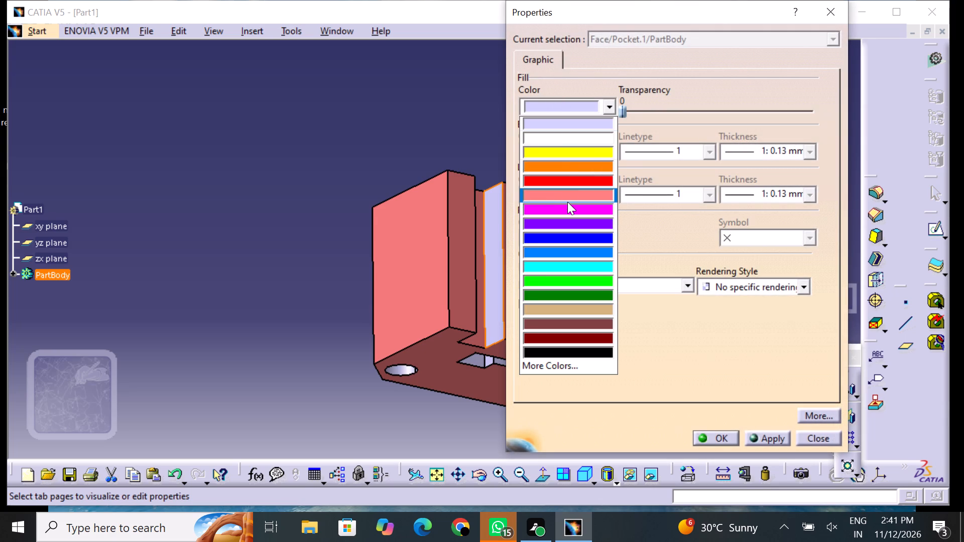
click(573, 193)
click(726, 435)
click(685, 412)
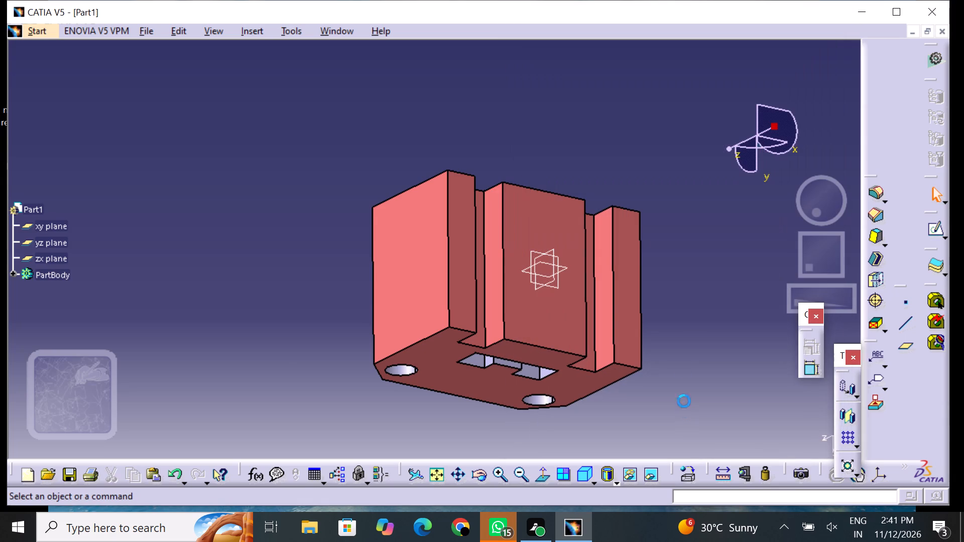
Apply the light red (salmon) fill colour to the uncoloured wall of the second notch, on the side of the central section.
middle_drag(676, 290, 418, 223)
right_drag(676, 290, 416, 219)
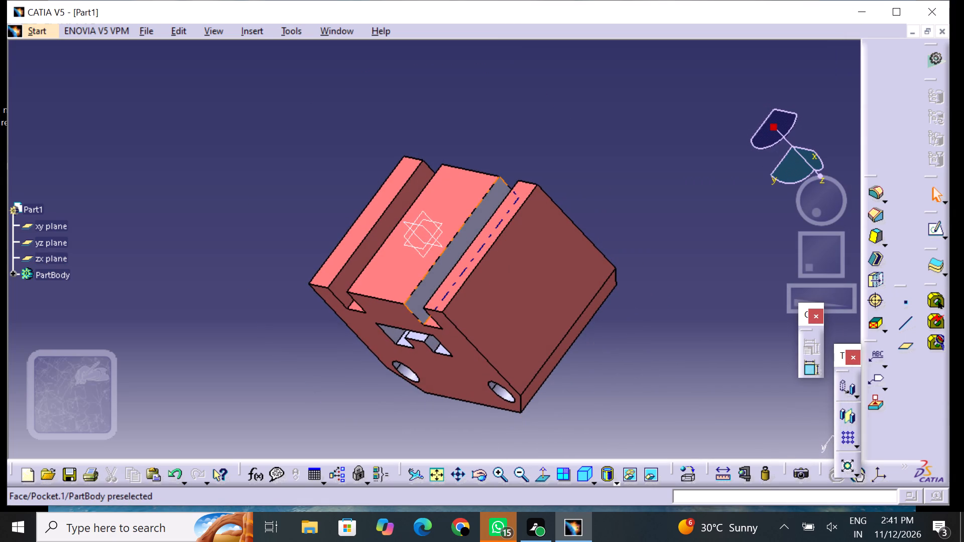
click(454, 252)
right_click(454, 252)
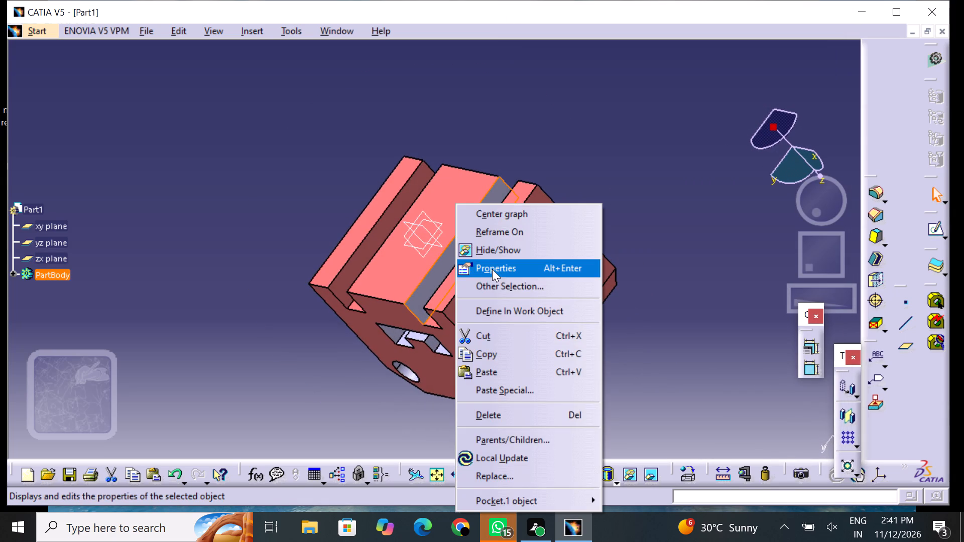
click(492, 269)
click(546, 102)
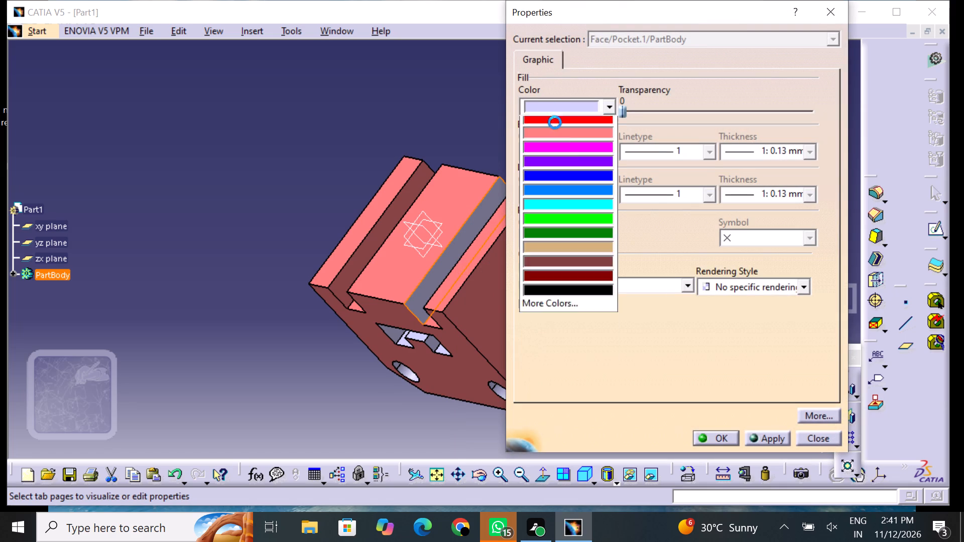
click(582, 196)
click(724, 441)
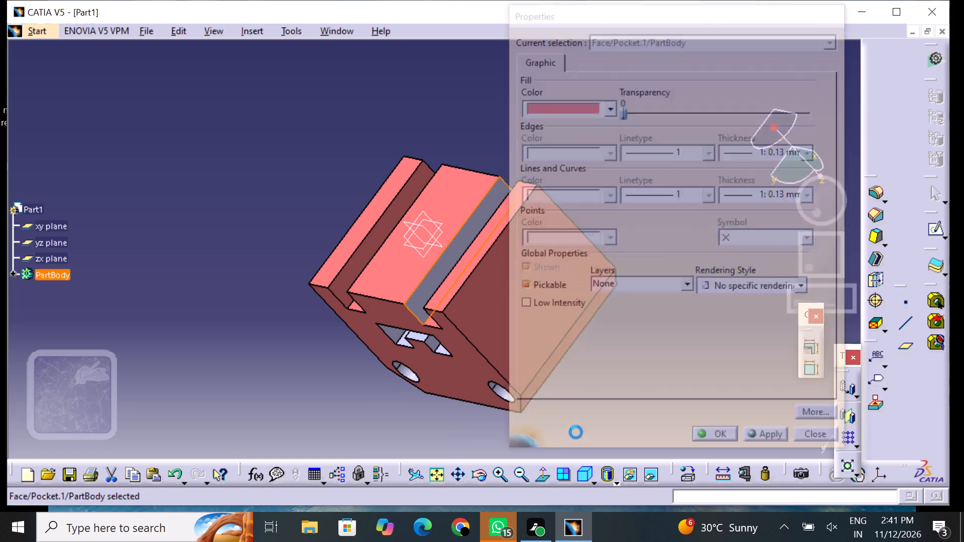
drag(427, 406, 429, 400)
Apply the magenta fill colour to the long flat wall of the U-shaped pocket, on the side of the notches.
middle_drag(370, 176, 564, 206)
right_drag(375, 177, 564, 206)
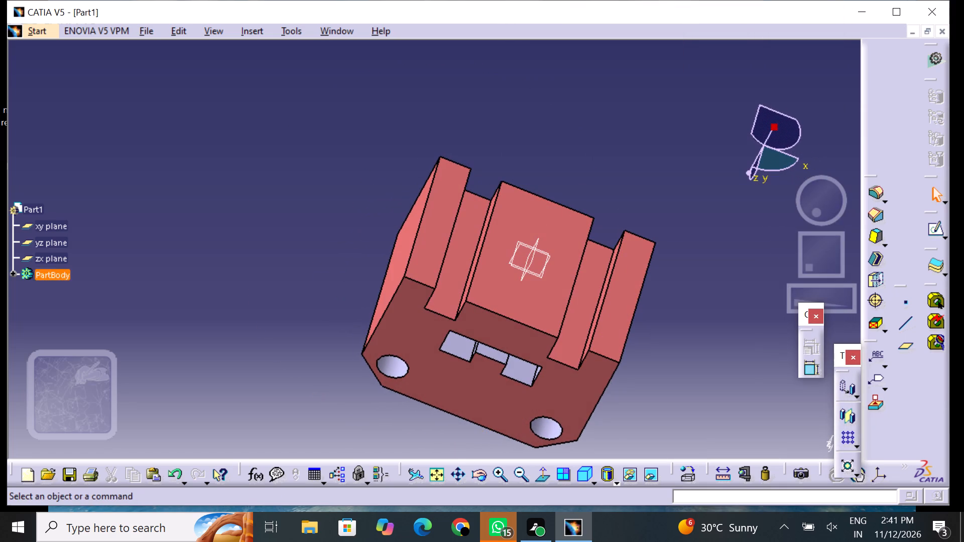
middle_drag(411, 420, 539, 193)
right_drag(427, 380, 540, 192)
middle_drag(393, 111, 389, 110)
scroll(390, 111, up, 1)
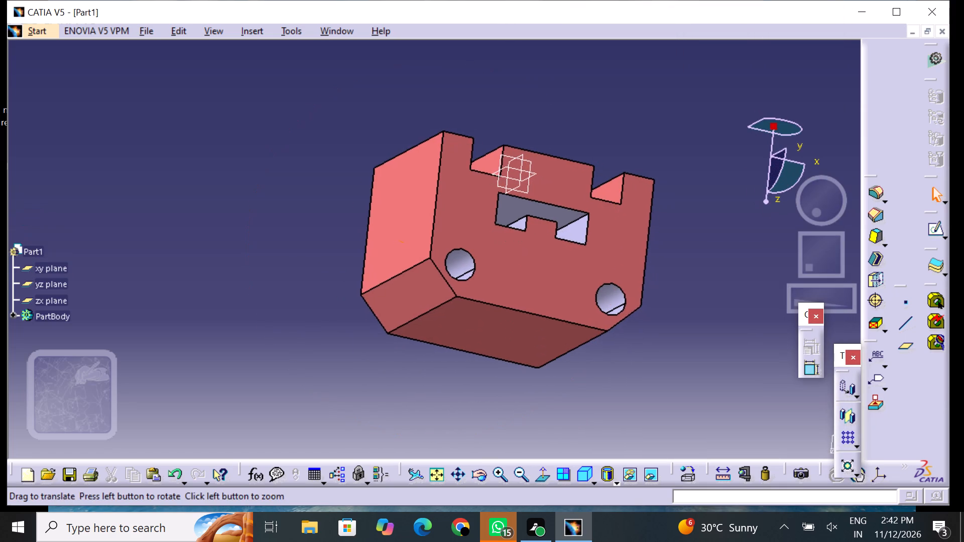
middle_drag(389, 110, 563, 271)
right_drag(389, 110, 565, 276)
middle_drag(494, 187, 492, 187)
right_drag(493, 187, 492, 187)
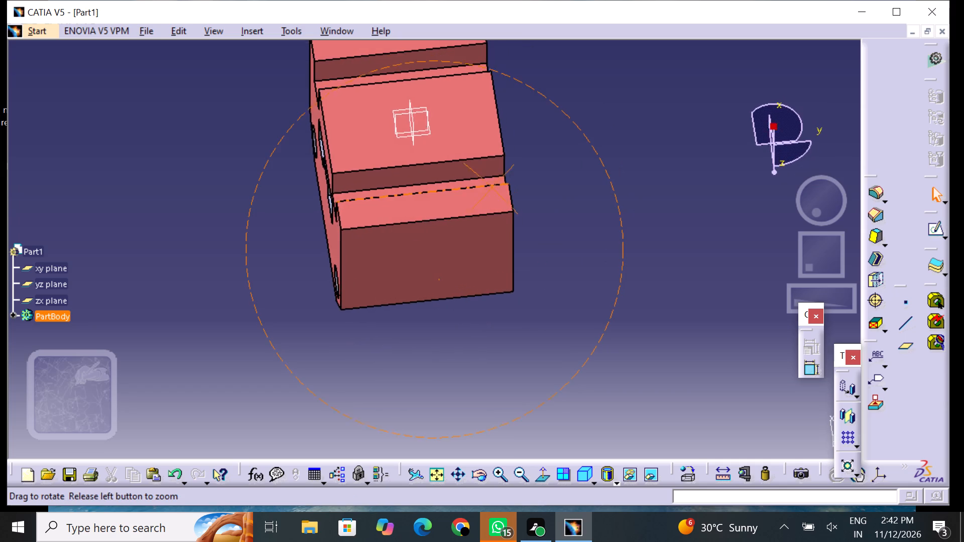
middle_drag(492, 187, 459, 451)
right_drag(492, 187, 459, 451)
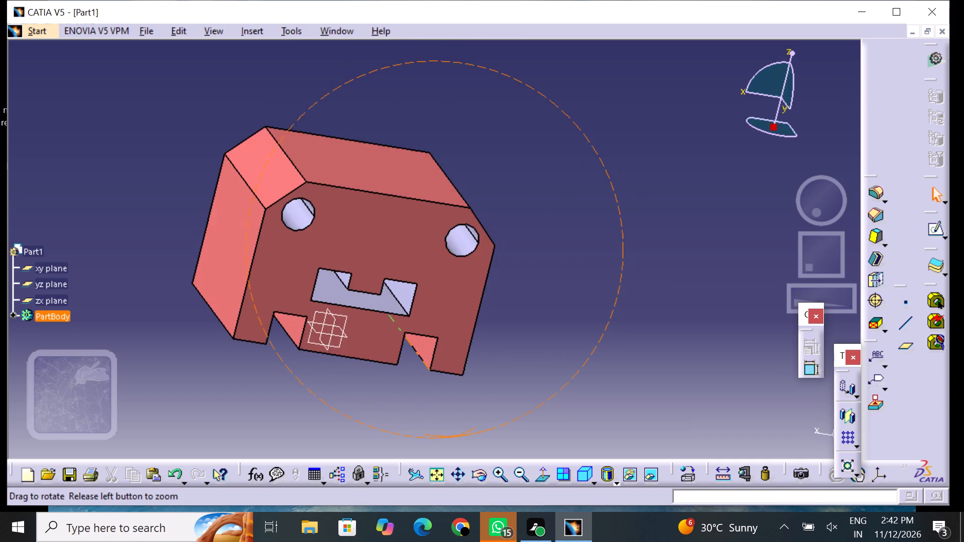
right_drag(459, 451, 460, 451)
middle_drag(459, 451, 463, 451)
middle_drag(511, 290, 642, 275)
middle_drag(725, 296, 544, 270)
right_drag(725, 296, 544, 270)
middle_drag(325, 356, 386, 326)
right_drag(327, 354, 386, 326)
middle_drag(433, 344, 469, 410)
right_drag(456, 384, 469, 410)
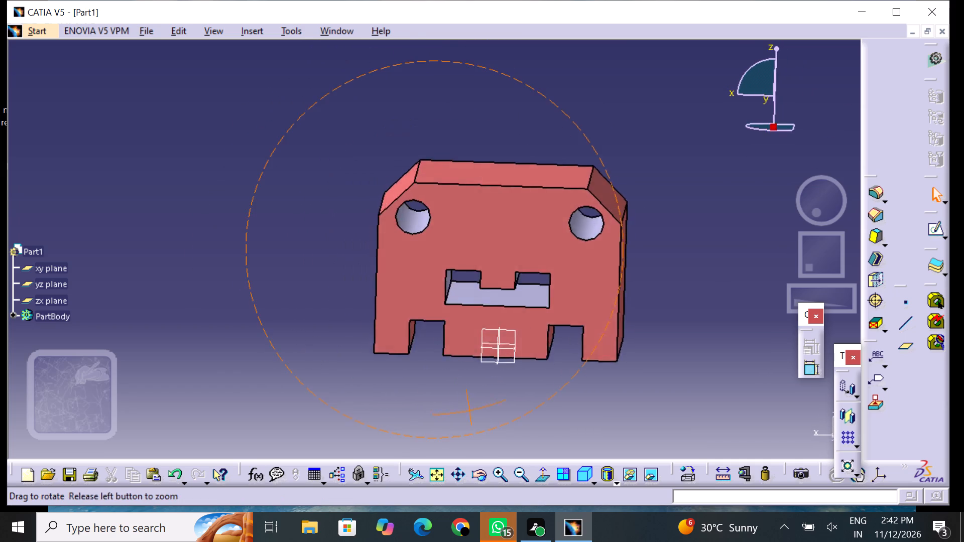
right_drag(469, 410, 476, 421)
middle_drag(469, 410, 476, 421)
click(532, 306)
right_click(532, 306)
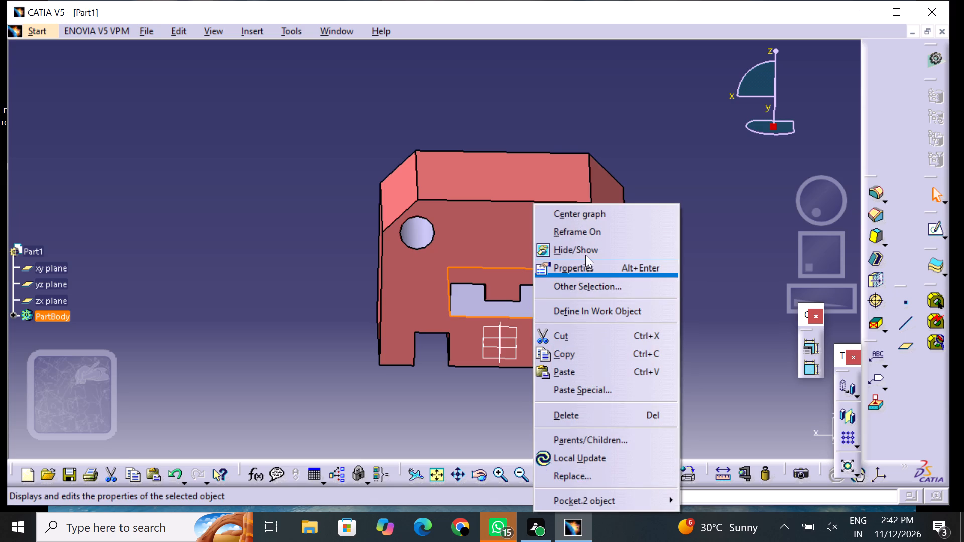
drag(586, 255, 591, 267)
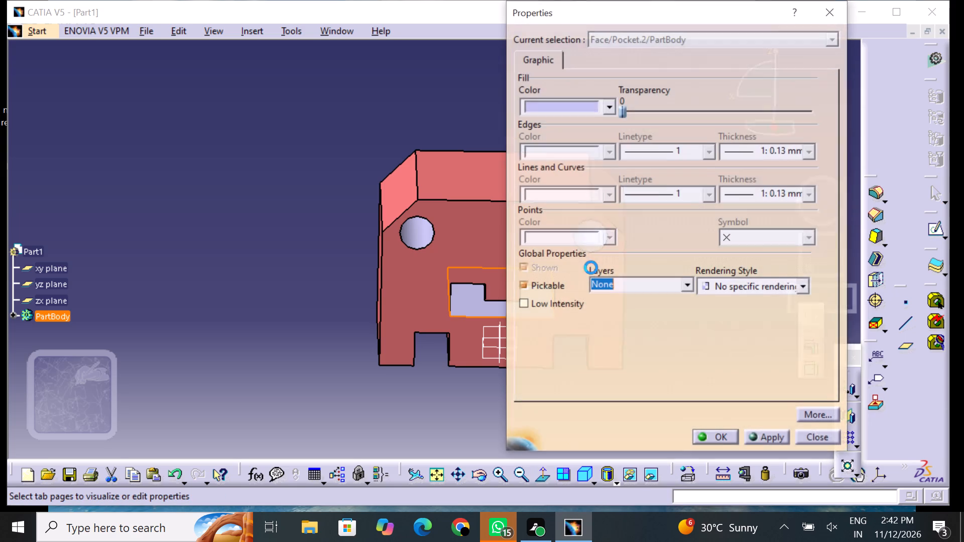
click(550, 109)
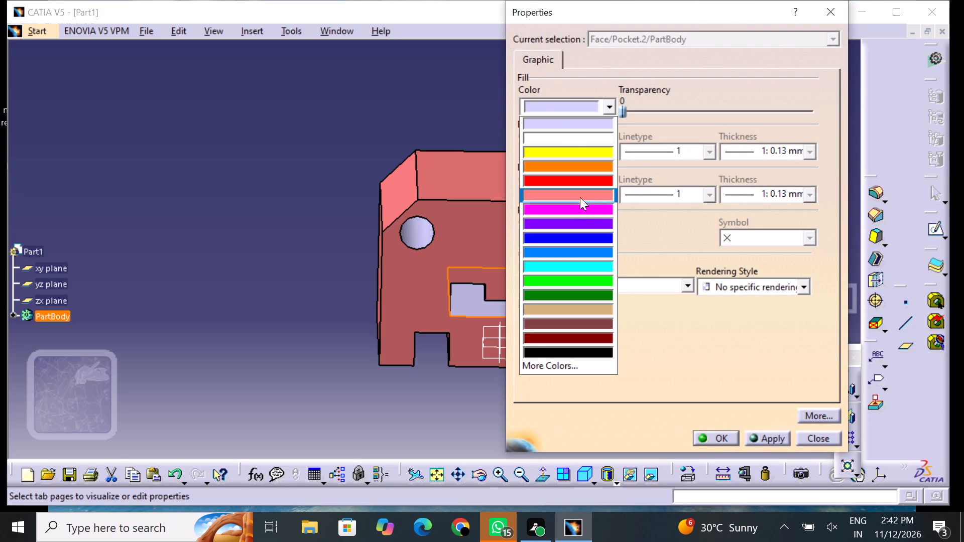
click(580, 212)
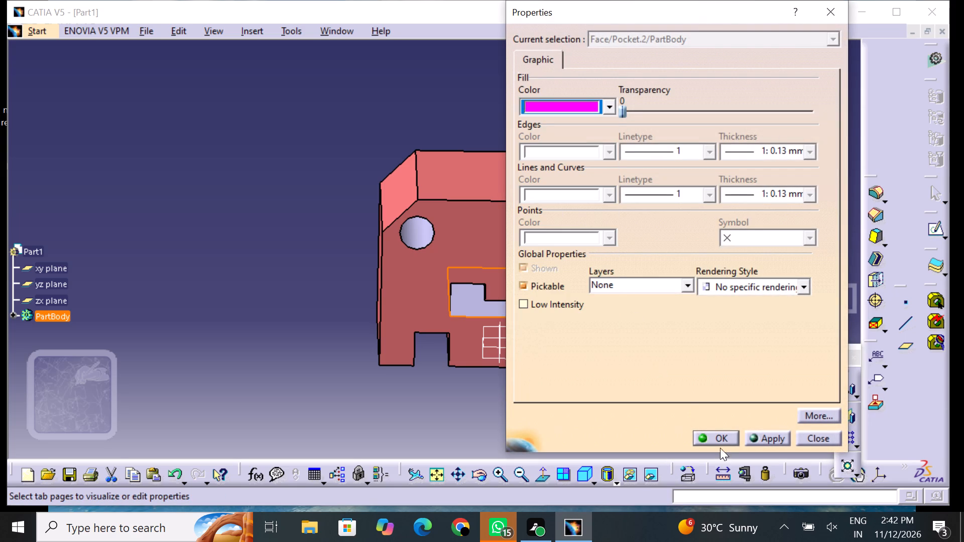
click(717, 436)
click(674, 356)
Apply the magenta fill colour to the end wall of one leg of the U-shaped pocket, opposite the long flat wall.
middle_drag(684, 340, 607, 378)
right_drag(675, 345, 605, 378)
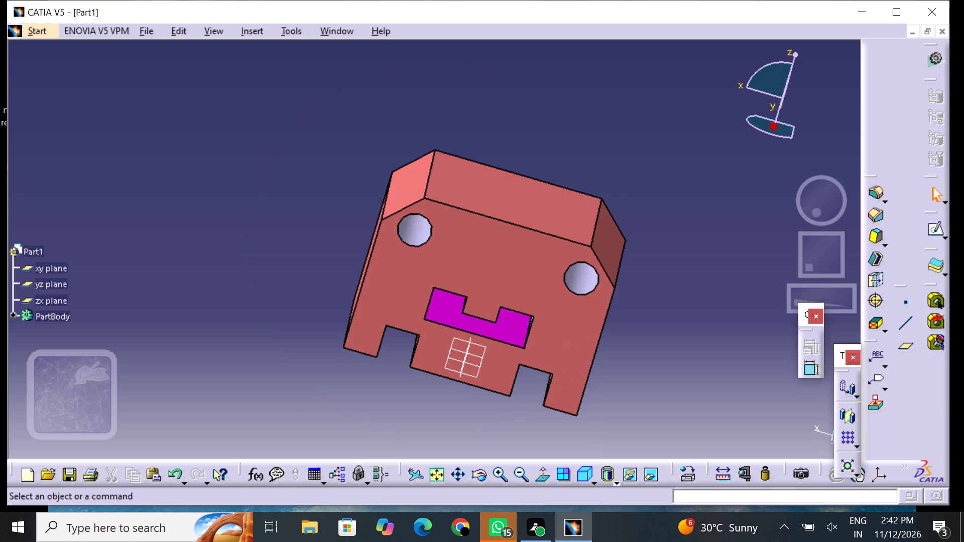
middle_drag(382, 403, 387, 316)
right_drag(382, 403, 388, 315)
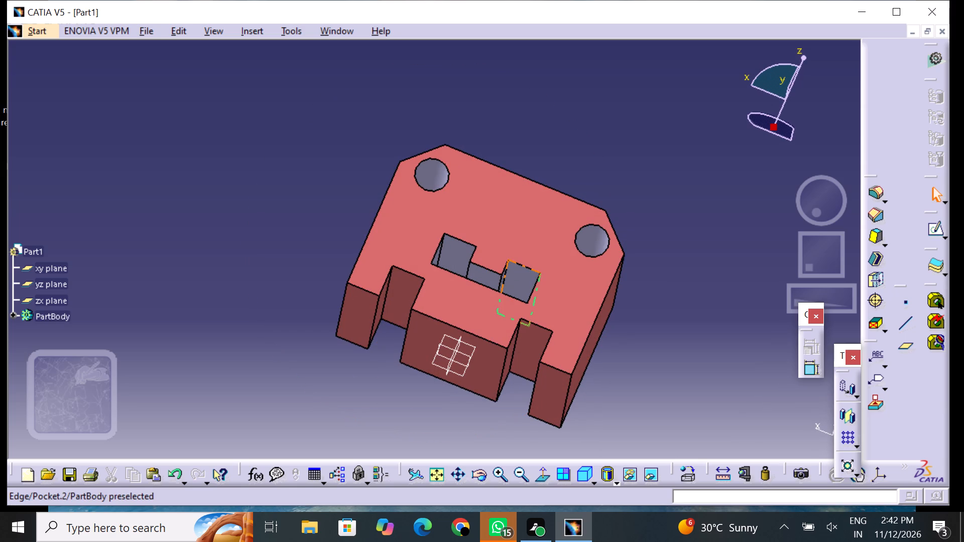
click(460, 259)
right_click(459, 259)
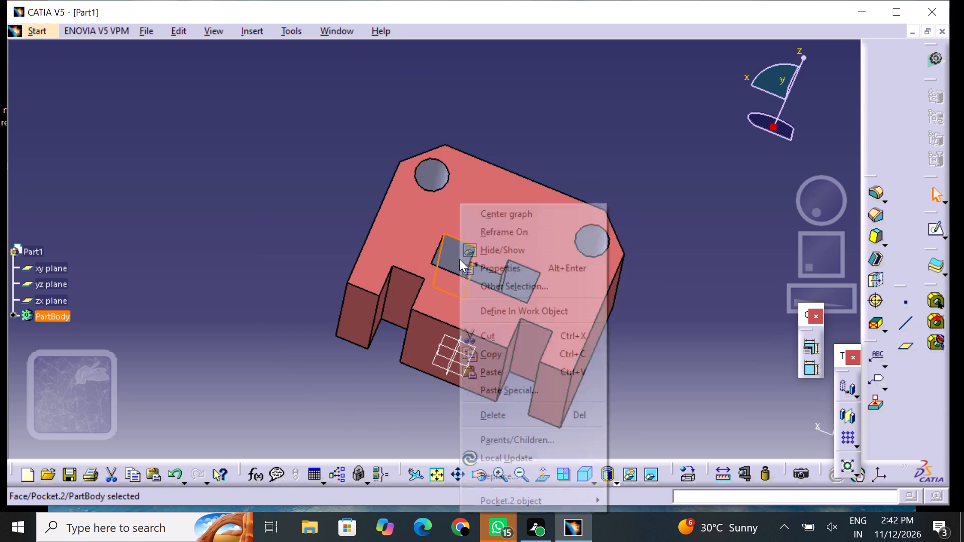
click(515, 270)
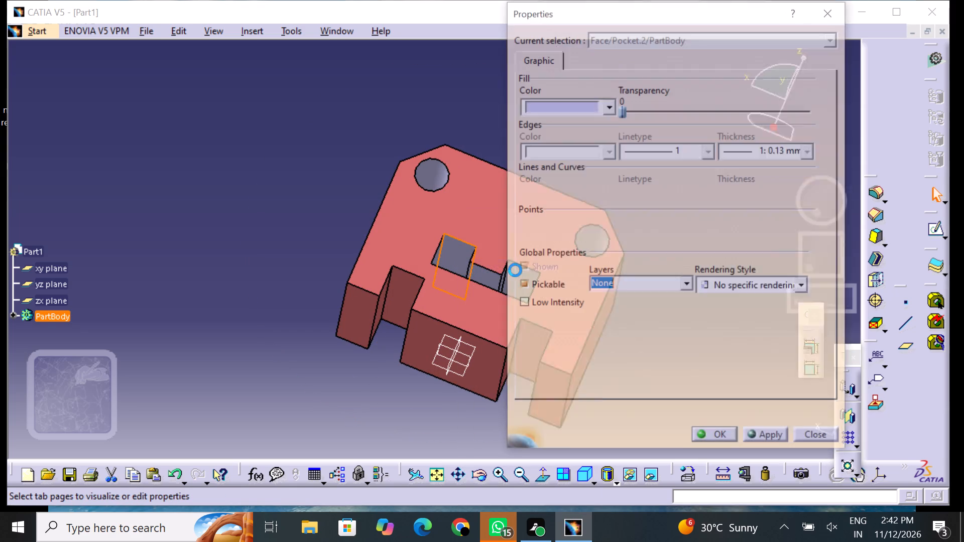
click(561, 110)
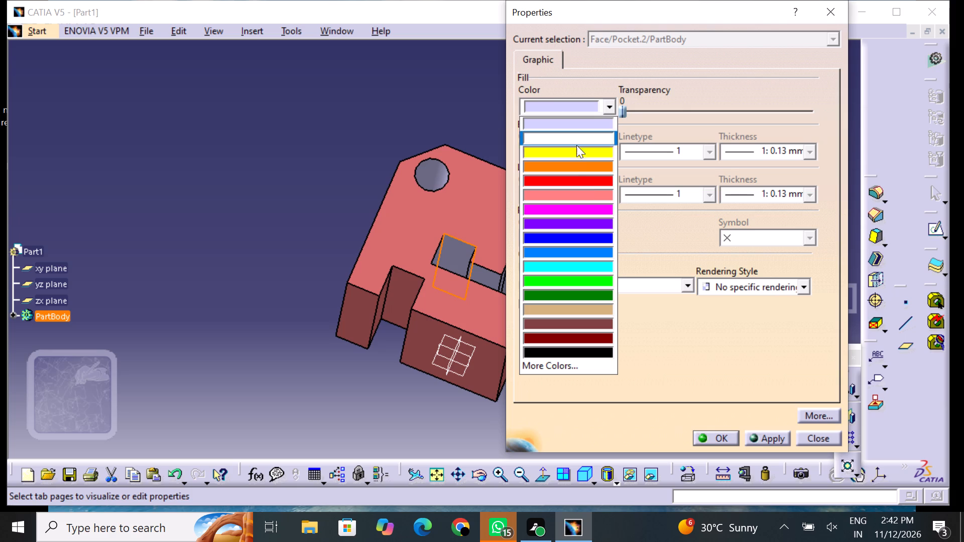
click(590, 207)
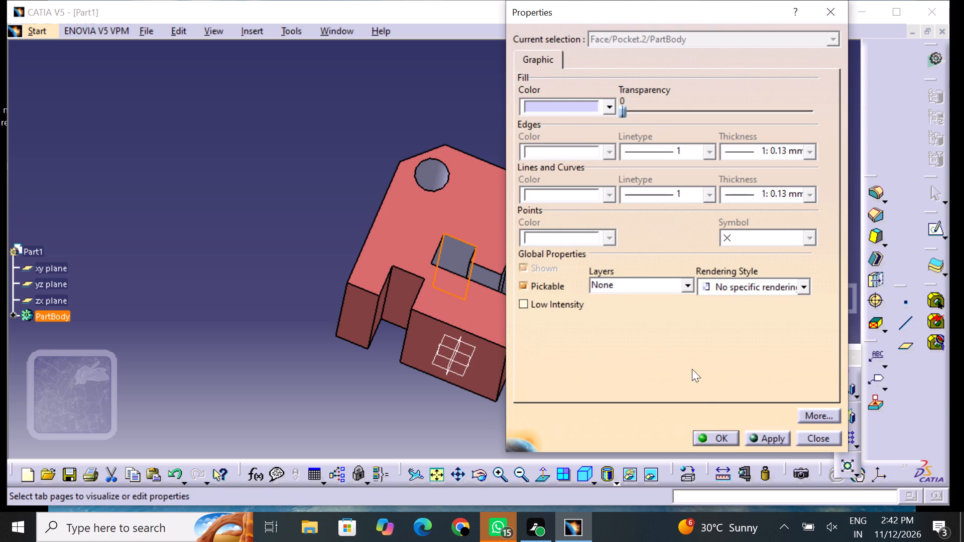
click(719, 431)
click(625, 368)
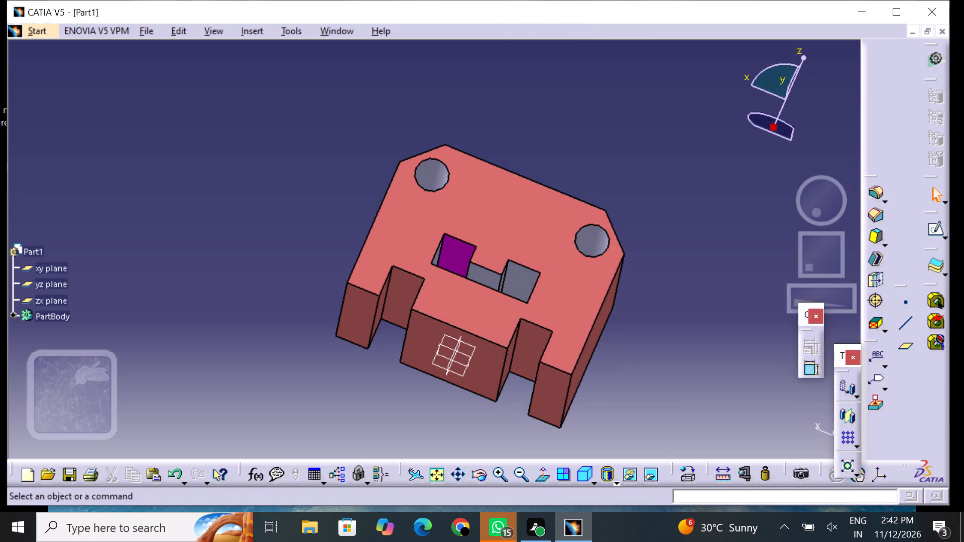
click(316, 490)
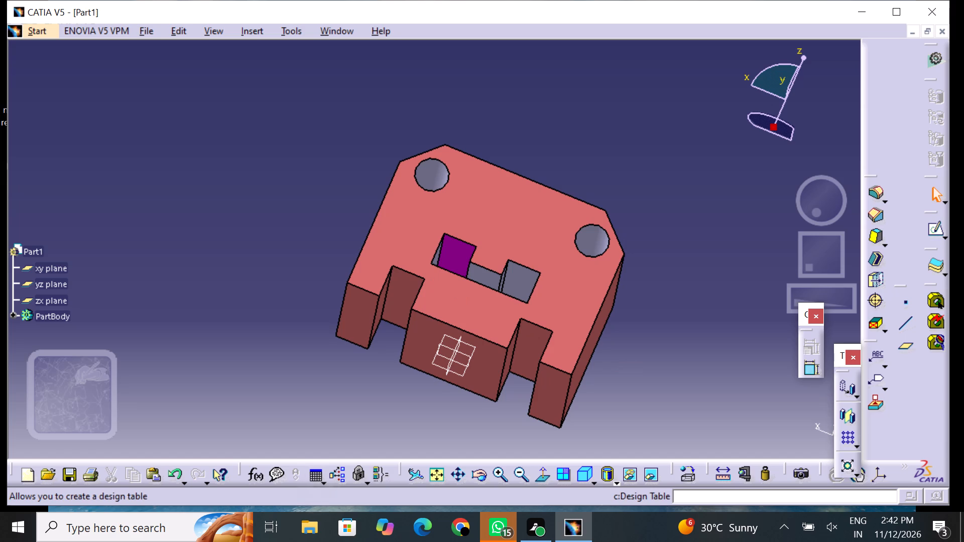
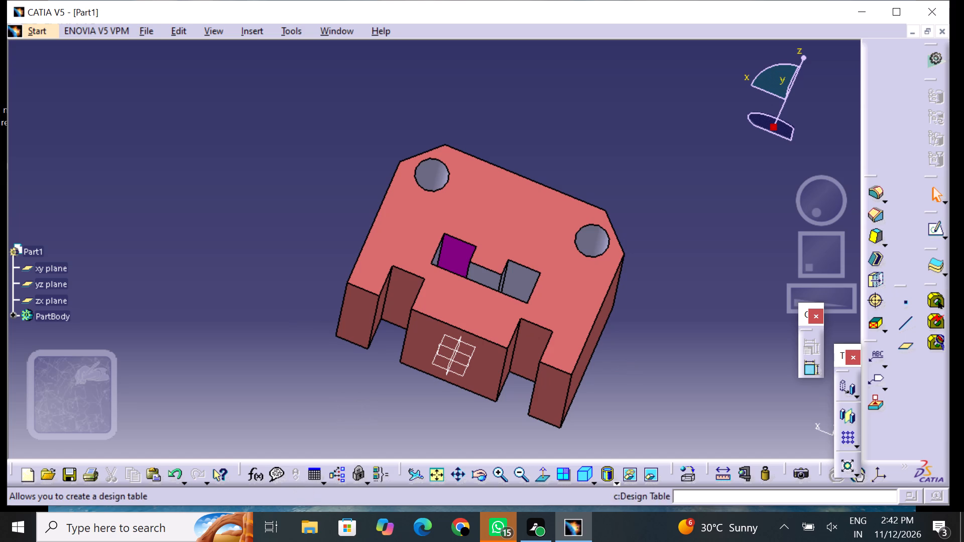
Apply the magenta fill colour to the U-shaped pocket's outer side wall, beside the leg whose end wall is already magenta.
middle_drag(534, 86, 460, 247)
right_drag(534, 87, 459, 247)
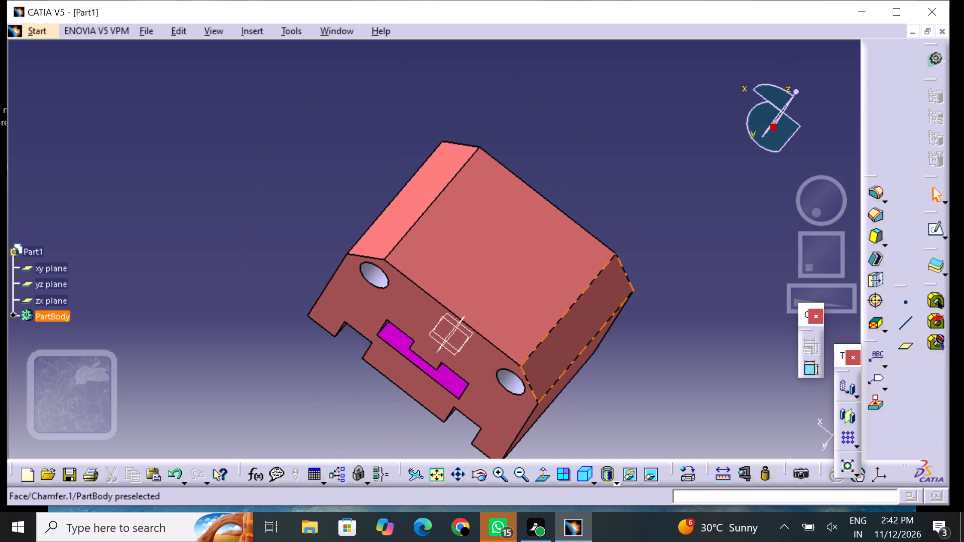
middle_drag(607, 290, 560, 187)
middle_drag(428, 375, 442, 235)
right_drag(428, 375, 442, 235)
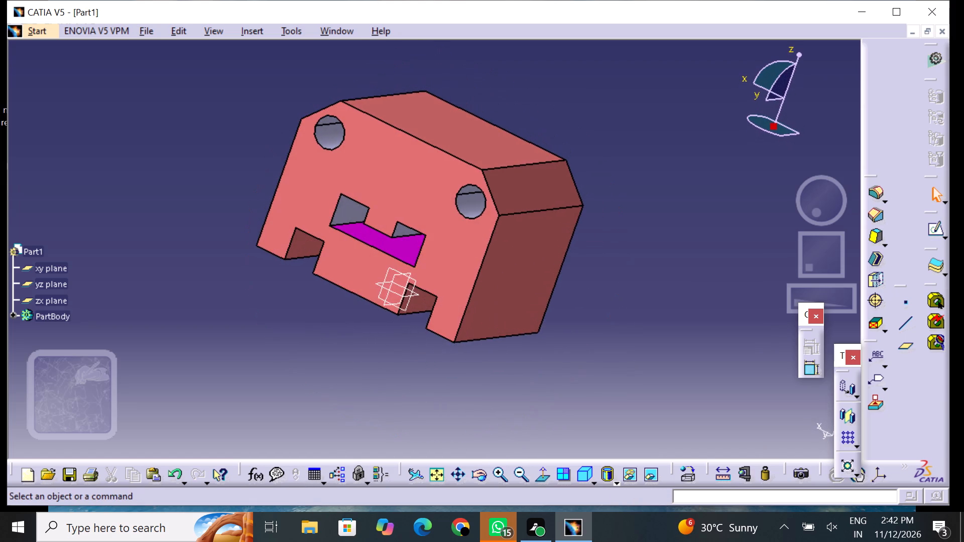
middle_drag(327, 313, 401, 346)
middle_drag(402, 347, 396, 326)
right_drag(402, 347, 396, 326)
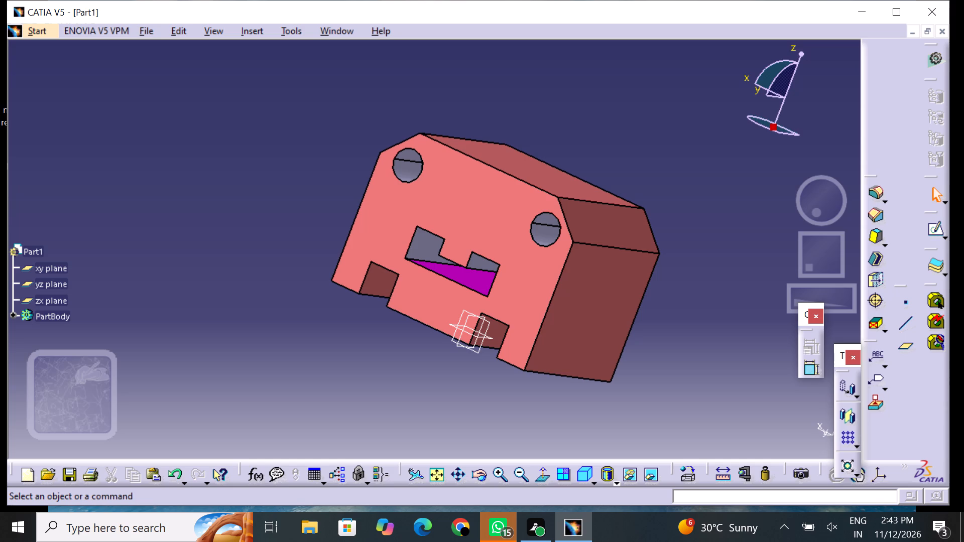
middle_drag(376, 380, 376, 382)
middle_drag(376, 382, 417, 305)
right_drag(378, 381, 417, 307)
middle_click(348, 190)
right_click(347, 227)
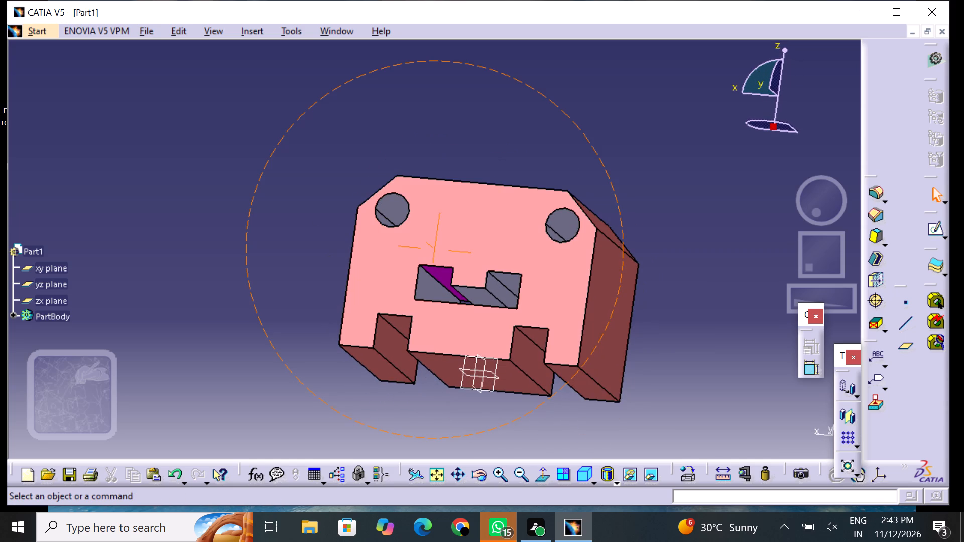
middle_click(415, 283)
middle_drag(420, 181, 428, 176)
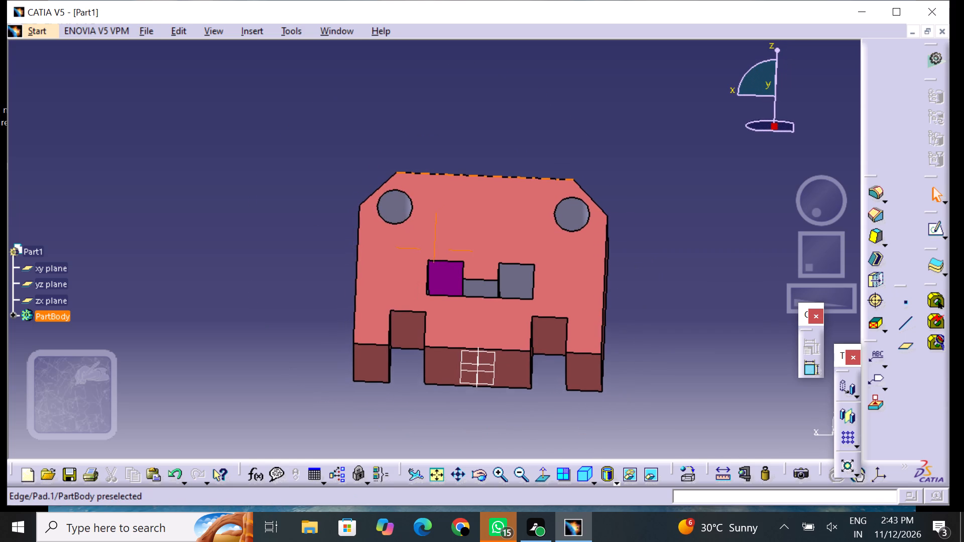
middle_drag(428, 176, 432, 176)
middle_drag(485, 142, 391, 183)
right_drag(483, 149, 391, 183)
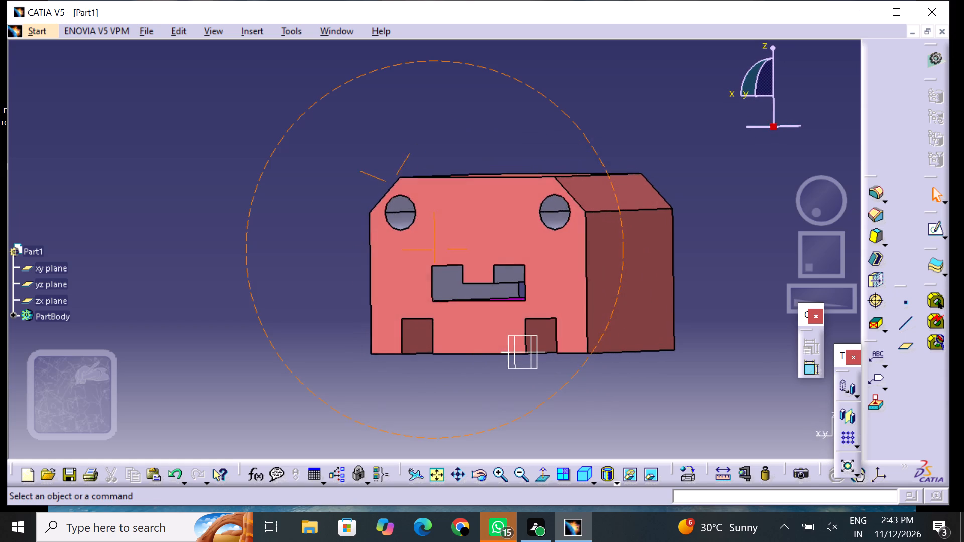
middle_drag(391, 183, 390, 182)
right_drag(391, 183, 390, 182)
click(447, 285)
right_click(446, 284)
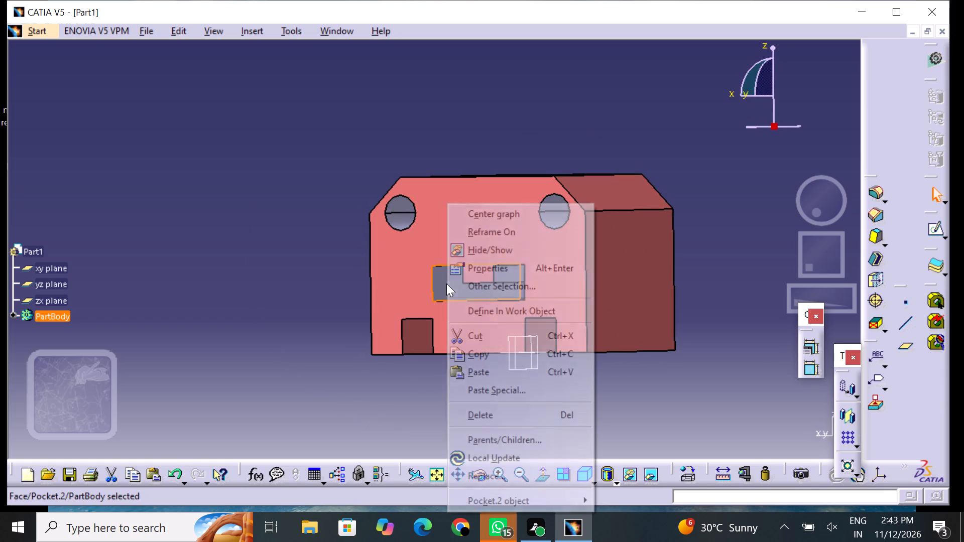
click(478, 269)
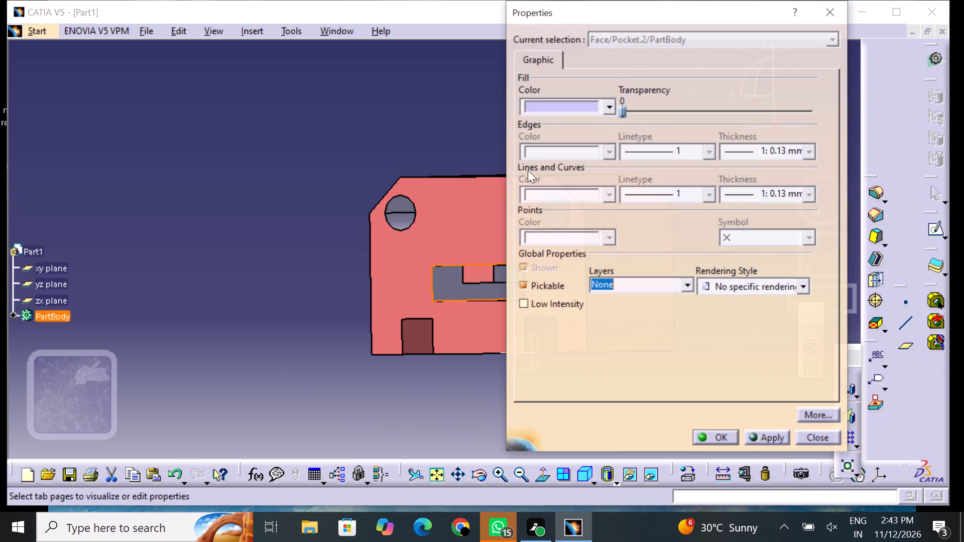
click(550, 110)
click(576, 207)
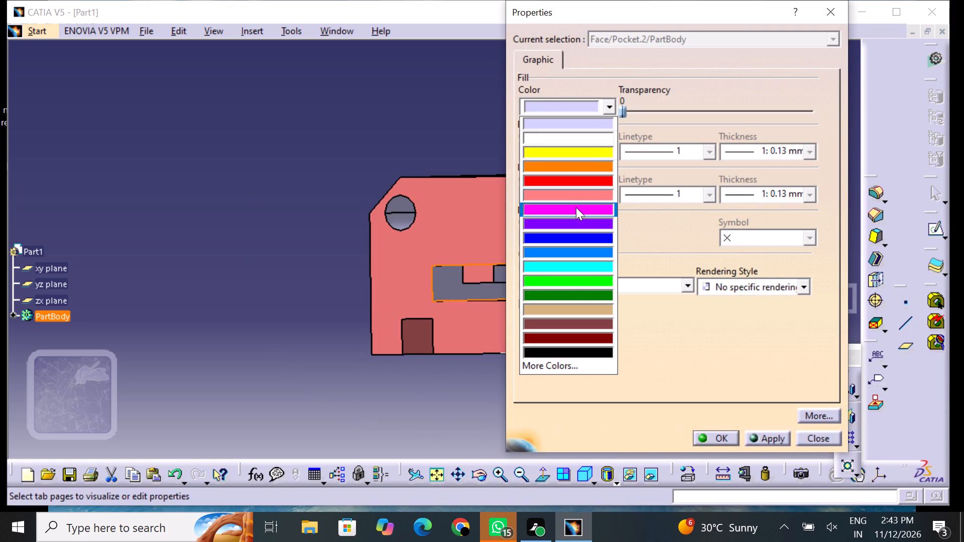
click(719, 439)
drag(538, 436, 533, 415)
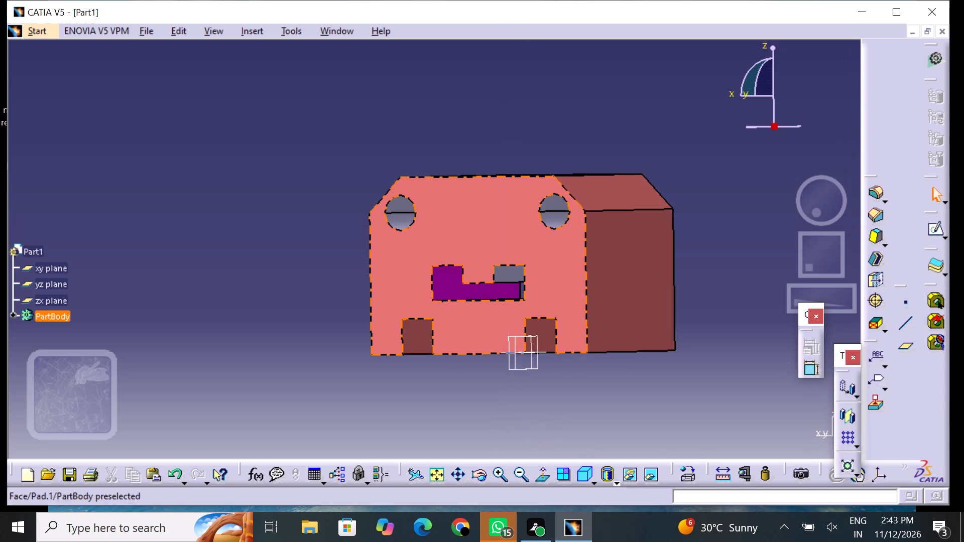
Apply the magenta fill colour to the opposite outer side wall of the U-shaped pocket, at its second leg.
middle_drag(429, 194, 628, 223)
right_drag(432, 194, 628, 223)
middle_drag(591, 296, 663, 199)
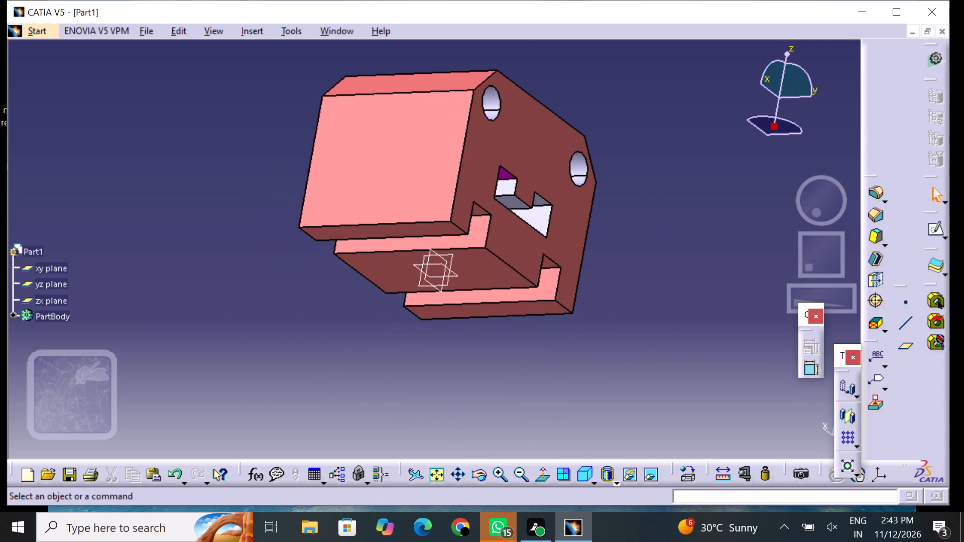
middle_drag(583, 97, 496, 104)
right_drag(581, 98, 496, 104)
middle_drag(626, 169, 581, 282)
right_drag(588, 266, 581, 282)
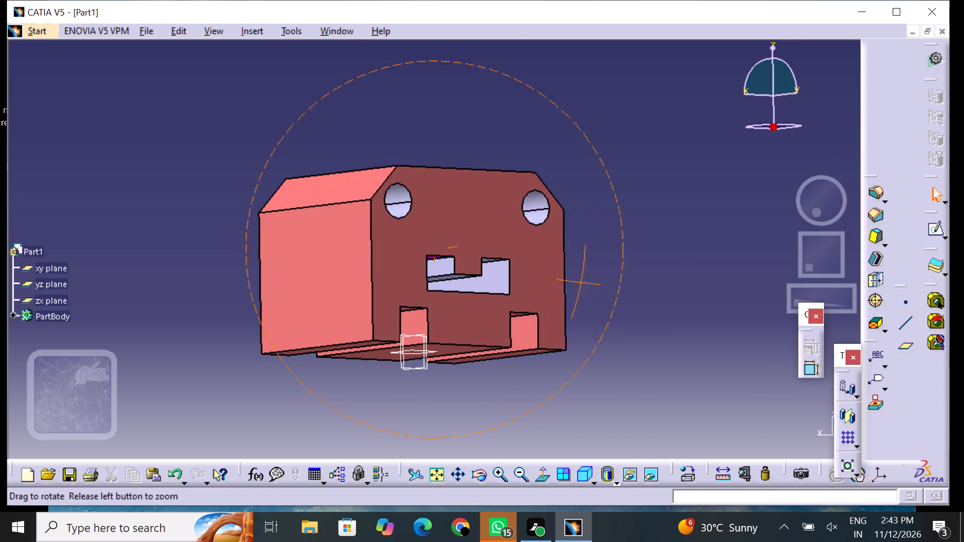
middle_drag(581, 282, 581, 283)
right_drag(581, 282, 581, 283)
click(493, 283)
right_click(492, 283)
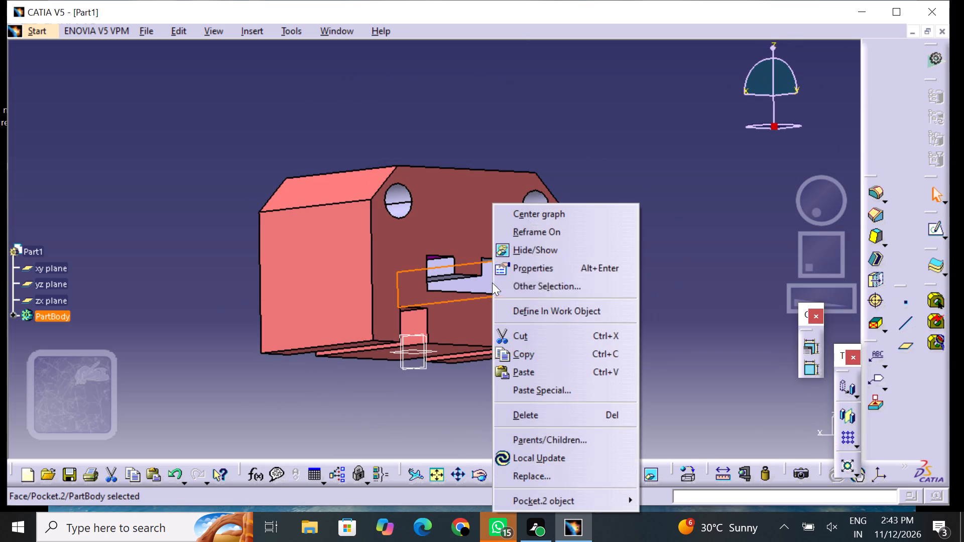
click(660, 297)
middle_drag(580, 189, 578, 195)
right_drag(580, 190, 578, 195)
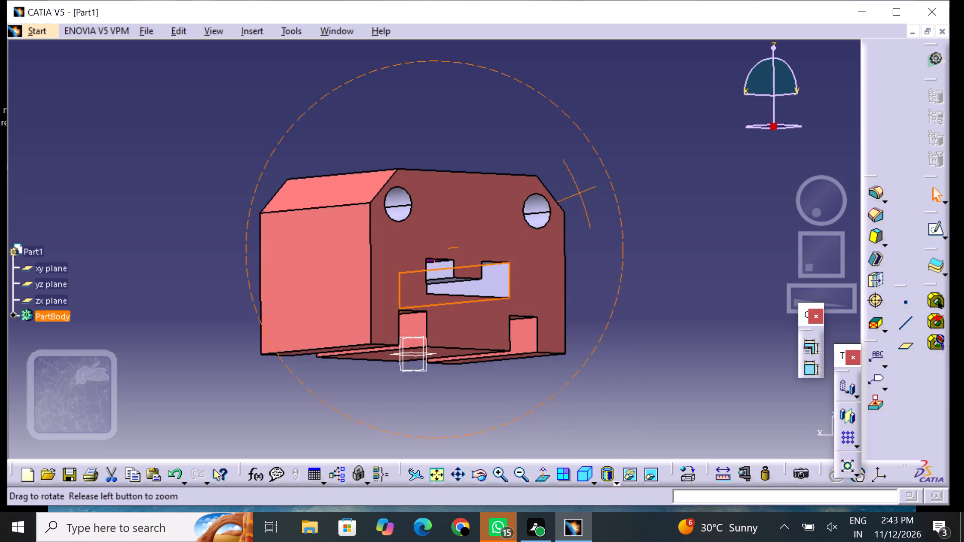
right_drag(578, 195, 563, 300)
middle_drag(578, 195, 563, 300)
right_click(488, 293)
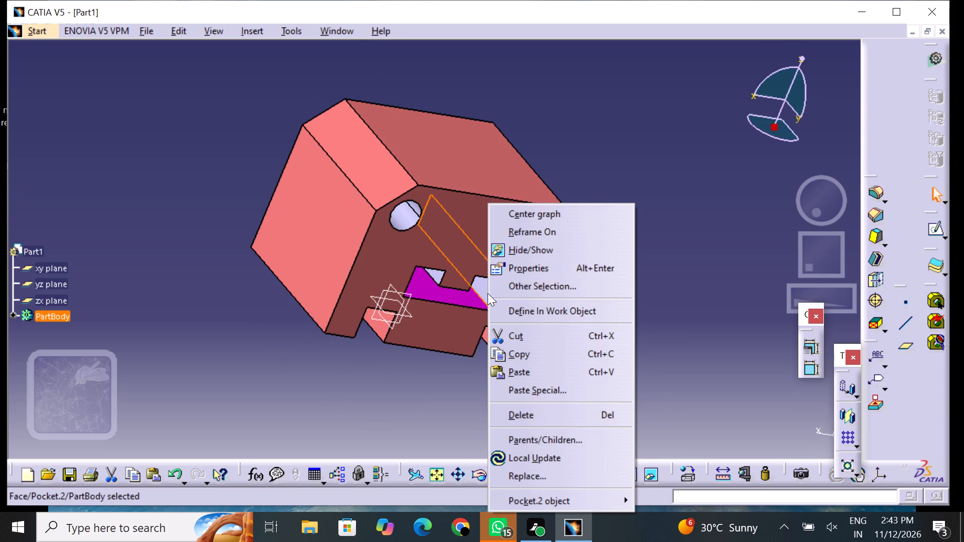
click(533, 272)
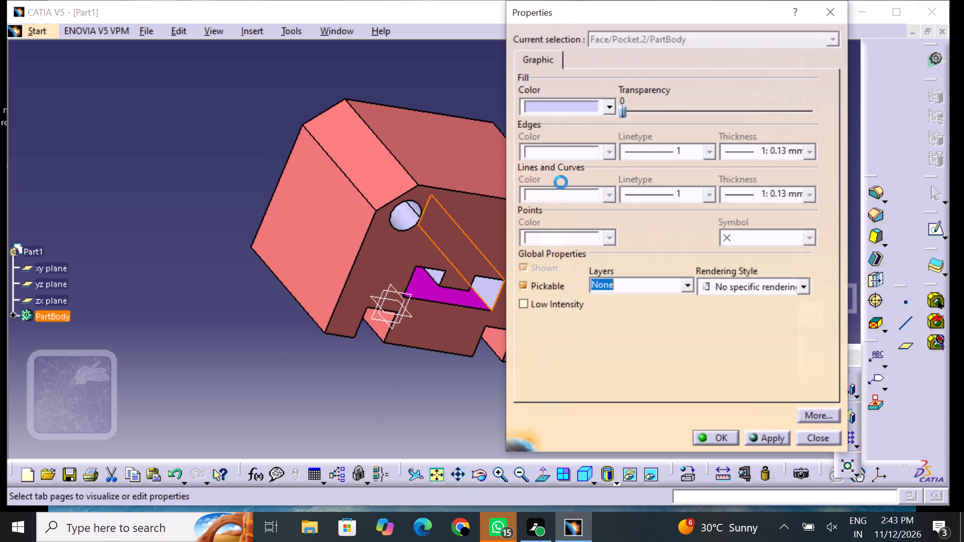
click(570, 112)
click(595, 211)
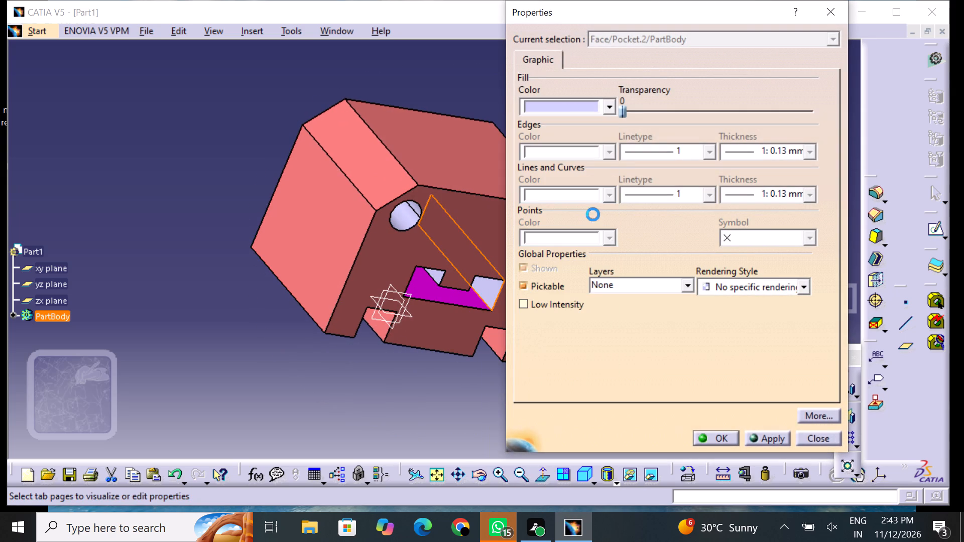
click(714, 435)
click(539, 446)
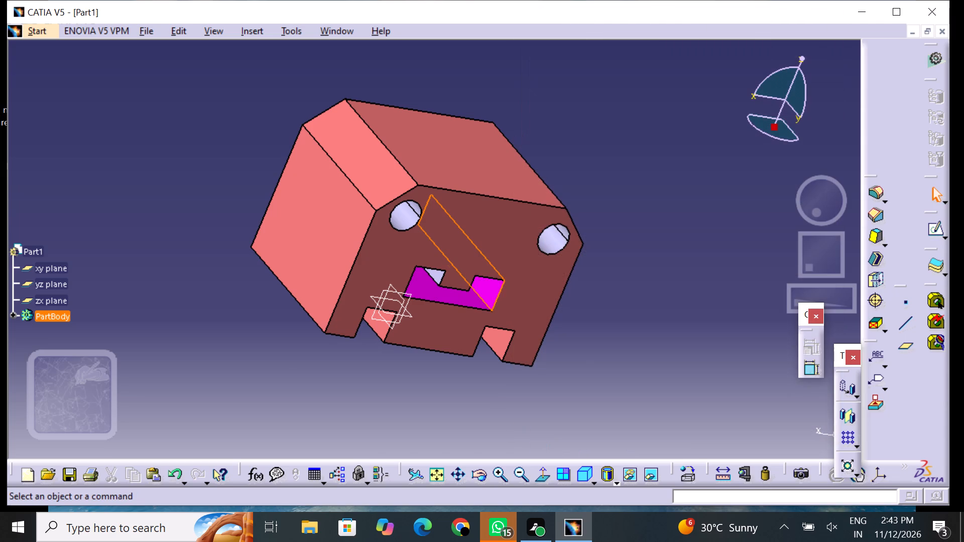
Apply the magenta fill colour to the end wall of the U-shaped pocket's second leg, opposite the long flat wall.
middle_drag(436, 379, 466, 231)
right_drag(436, 373, 466, 231)
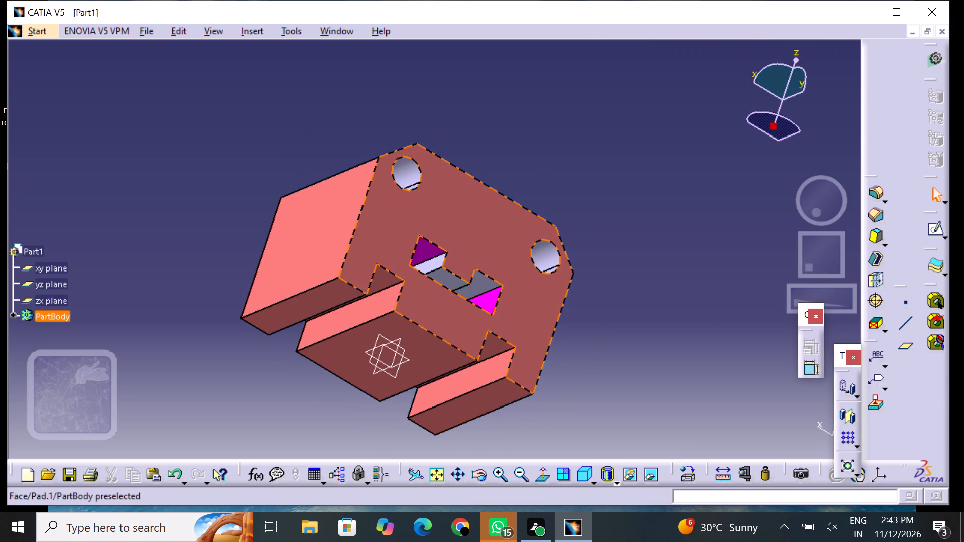
click(485, 287)
right_click(484, 287)
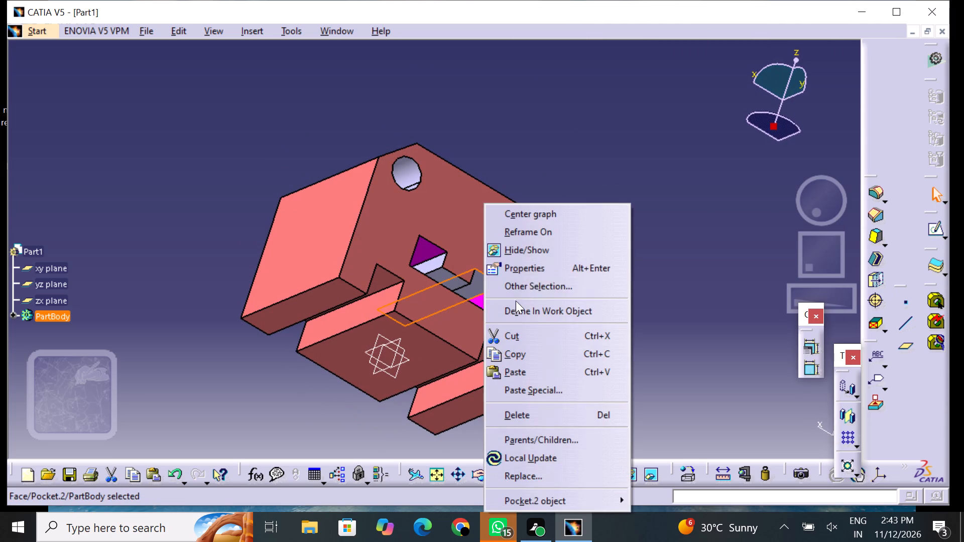
click(543, 275)
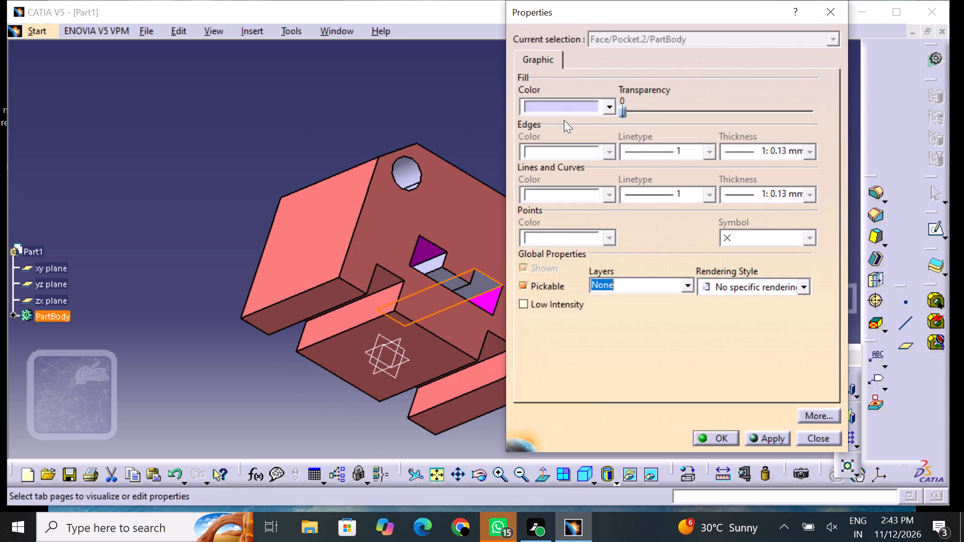
click(564, 108)
click(581, 210)
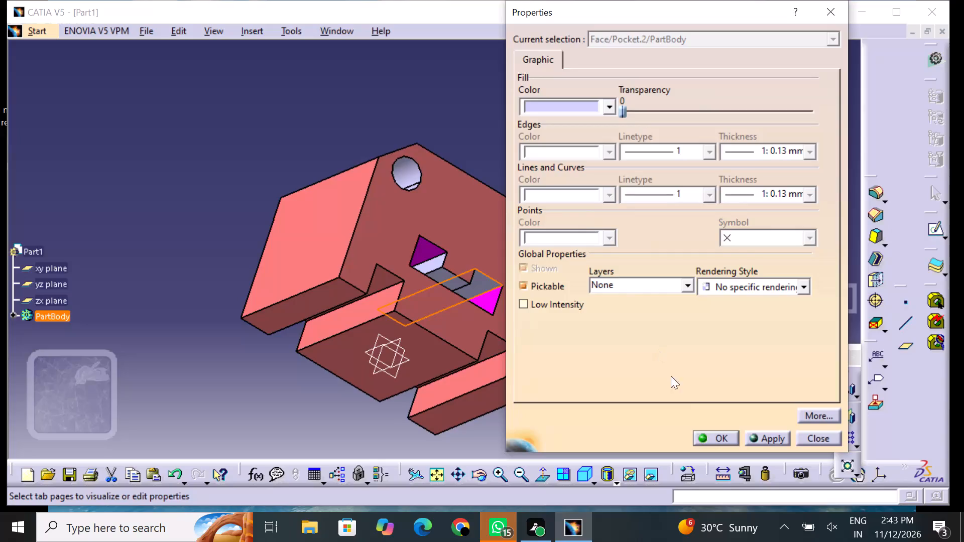
click(719, 436)
click(634, 421)
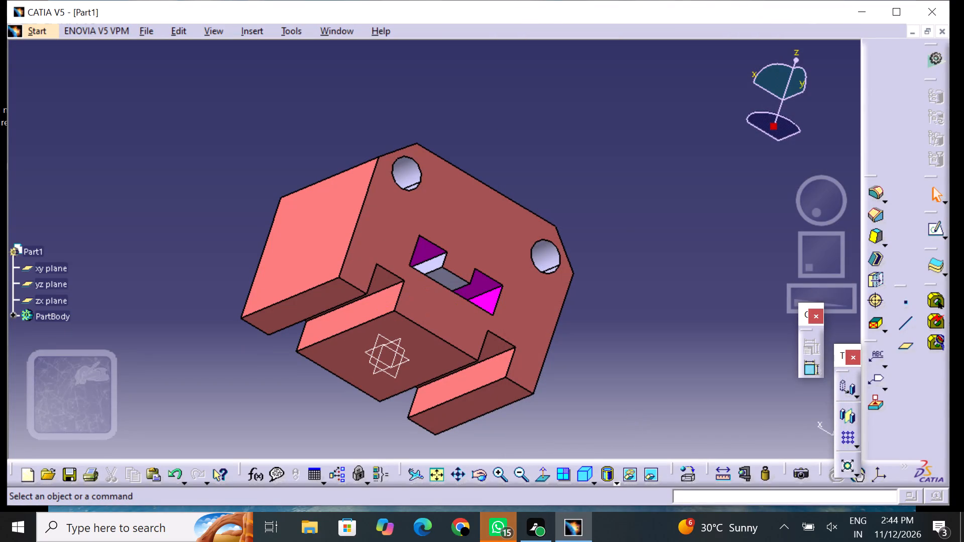
Apply the magenta fill colour to the inner side wall of the U-shaped pocket's second leg.
middle_drag(363, 427, 315, 350)
right_drag(363, 427, 315, 350)
middle_drag(558, 398, 558, 344)
right_drag(560, 390, 558, 344)
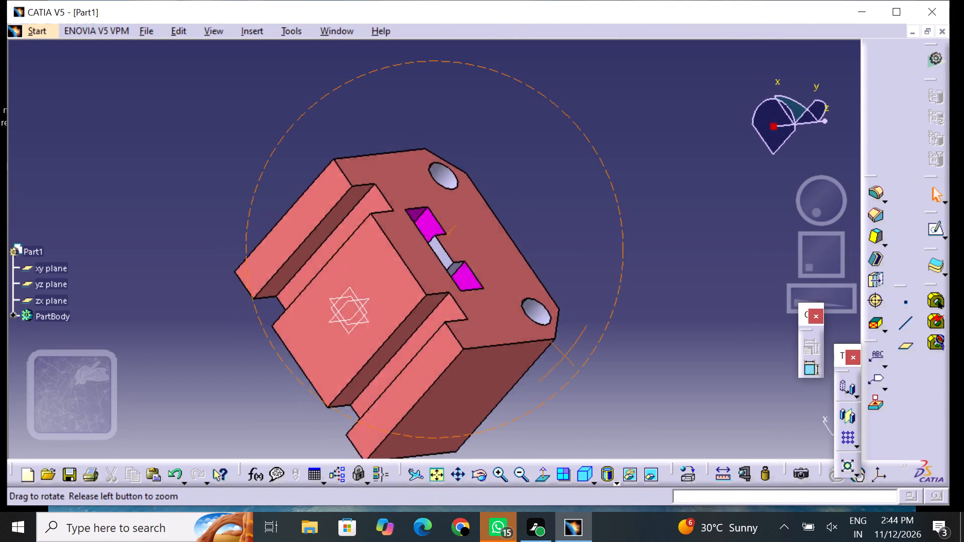
middle_drag(558, 344, 530, 295)
right_drag(558, 344, 530, 295)
click(444, 254)
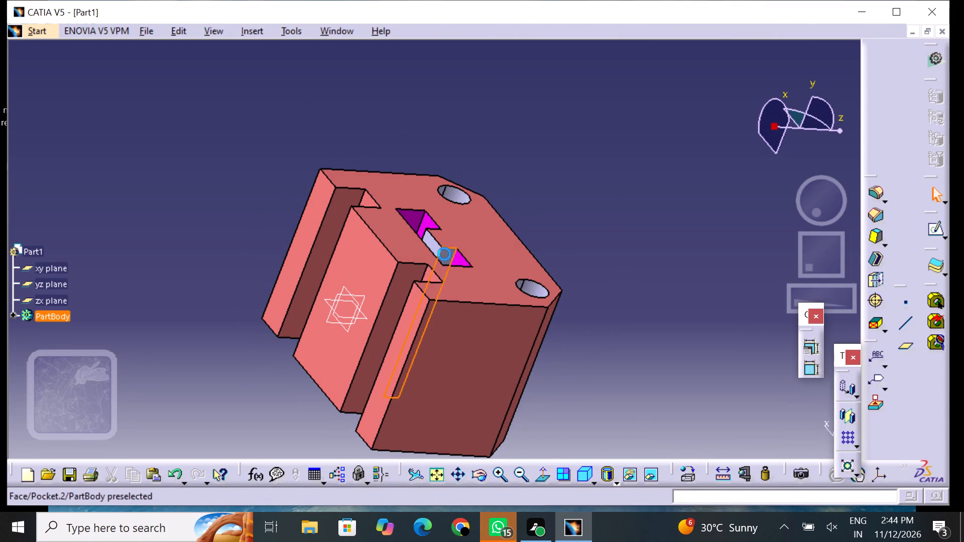
right_click(445, 254)
click(488, 265)
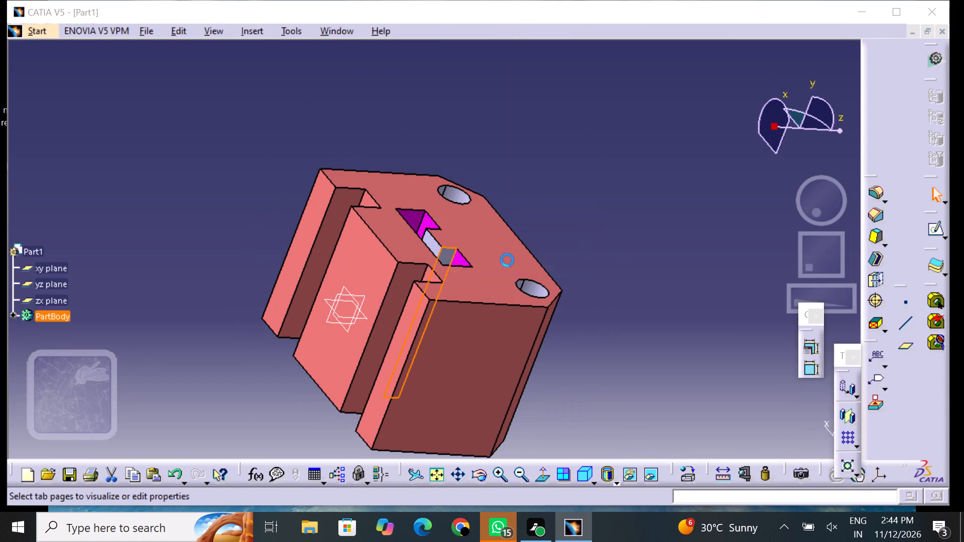
click(569, 108)
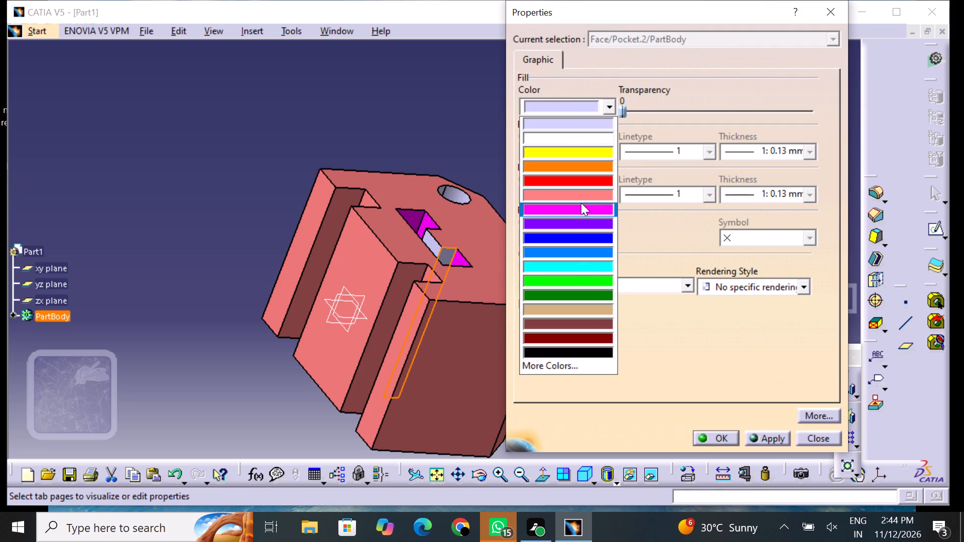
click(581, 210)
click(722, 437)
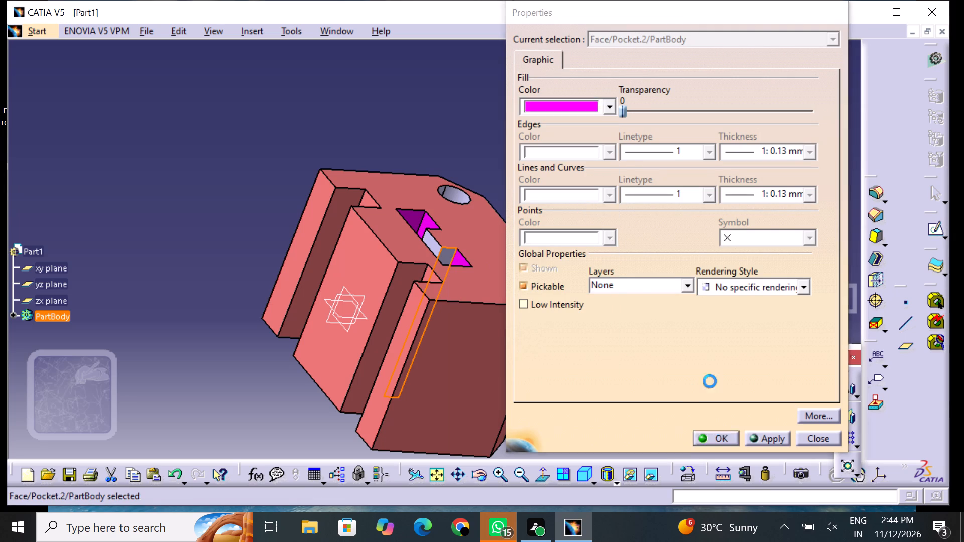
click(677, 293)
Apply the magenta fill colour to the entire U-shaped pocket feature, including the uncoloured wall between its two legs.
middle_drag(427, 129, 517, 239)
right_drag(429, 130, 517, 239)
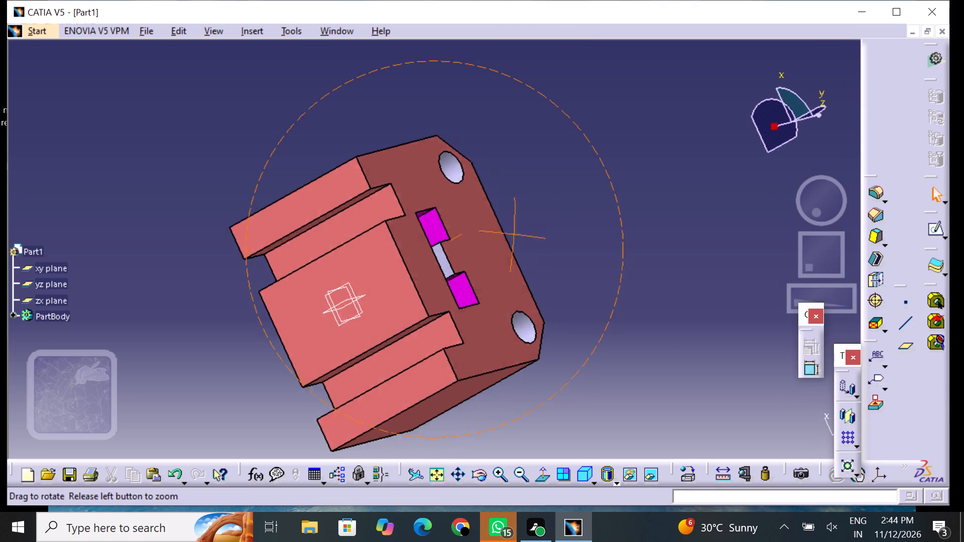
right_drag(517, 239, 519, 241)
middle_drag(517, 239, 519, 241)
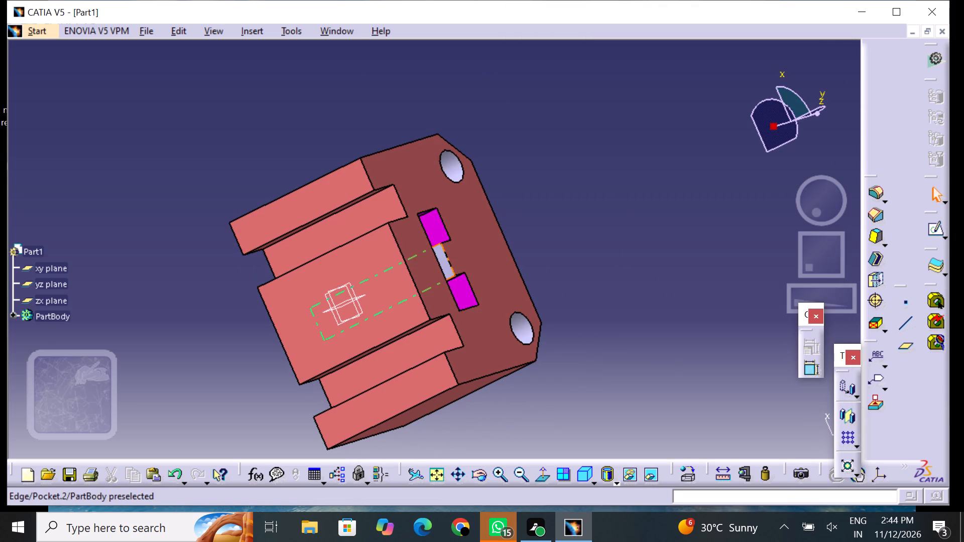
click(445, 261)
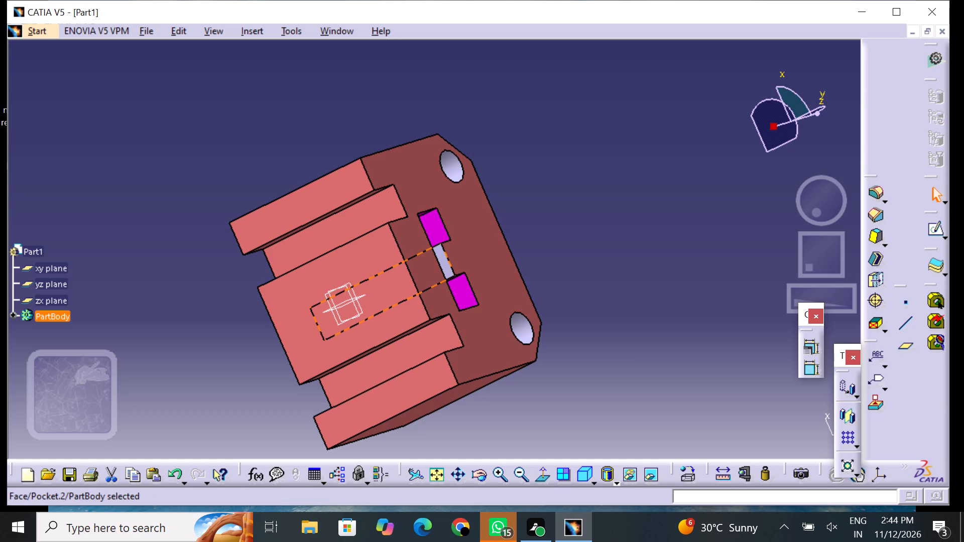
right_click(448, 265)
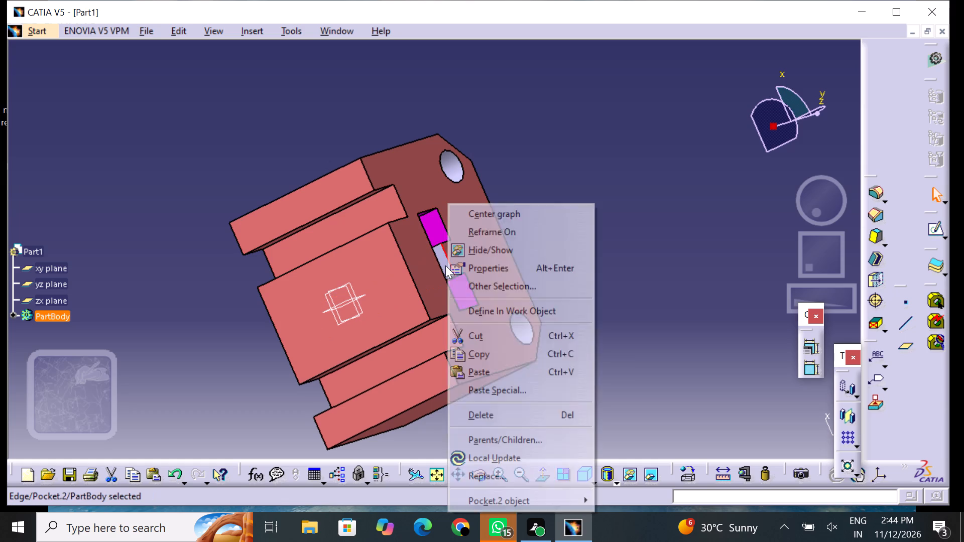
click(520, 274)
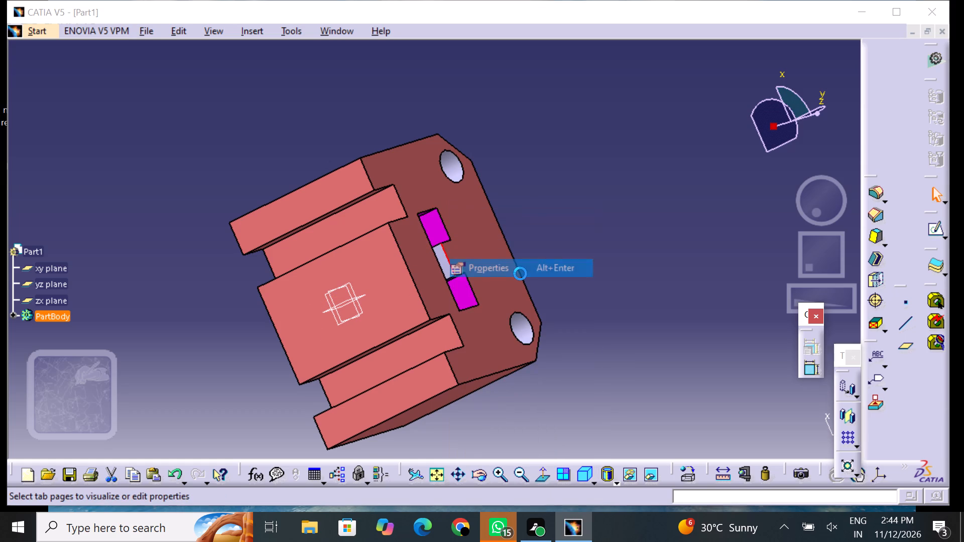
drag(560, 104, 563, 110)
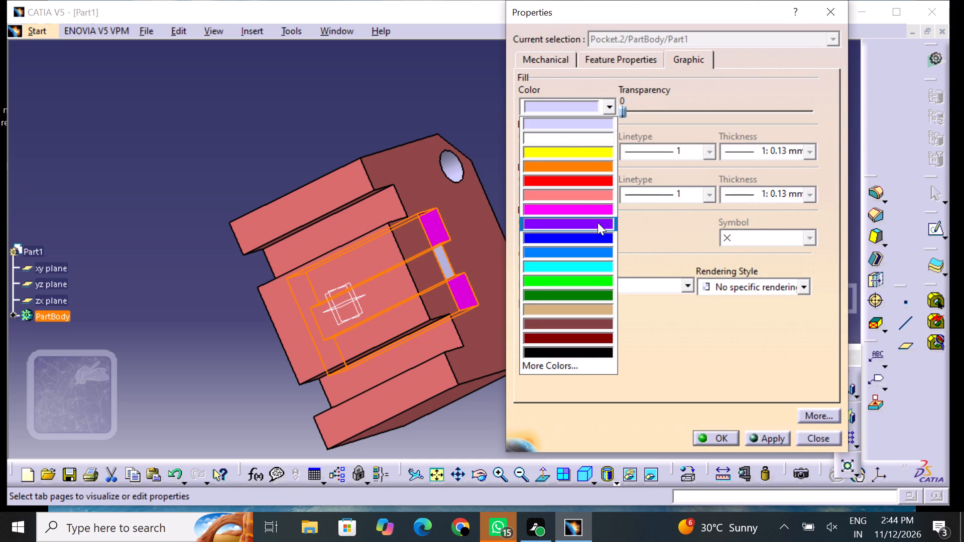
click(594, 208)
click(721, 432)
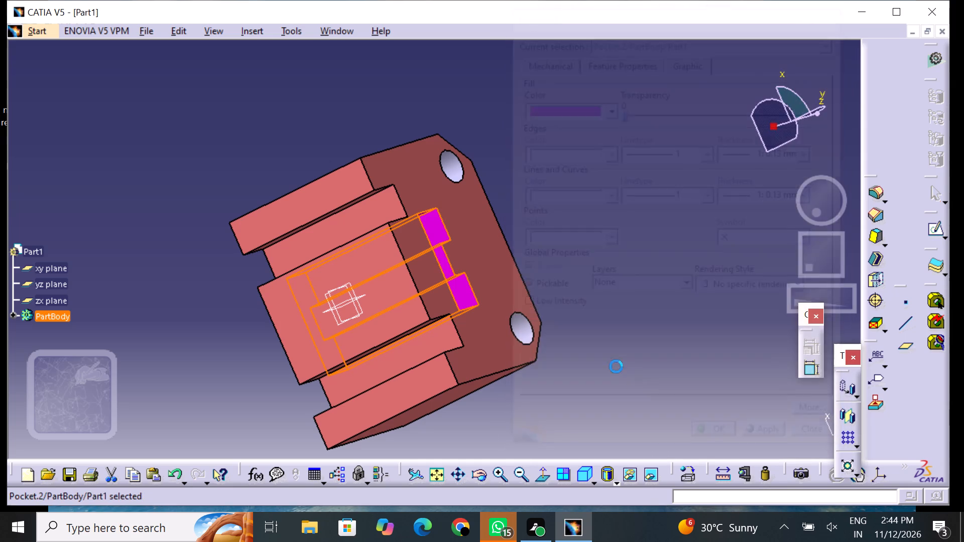
click(606, 359)
Apply the magenta fill colour to the cylindrical wall of the right-hand through hole, viewed facing the U-shaped pocket with the notches below.
middle_drag(387, 121, 311, 343)
right_drag(387, 121, 311, 343)
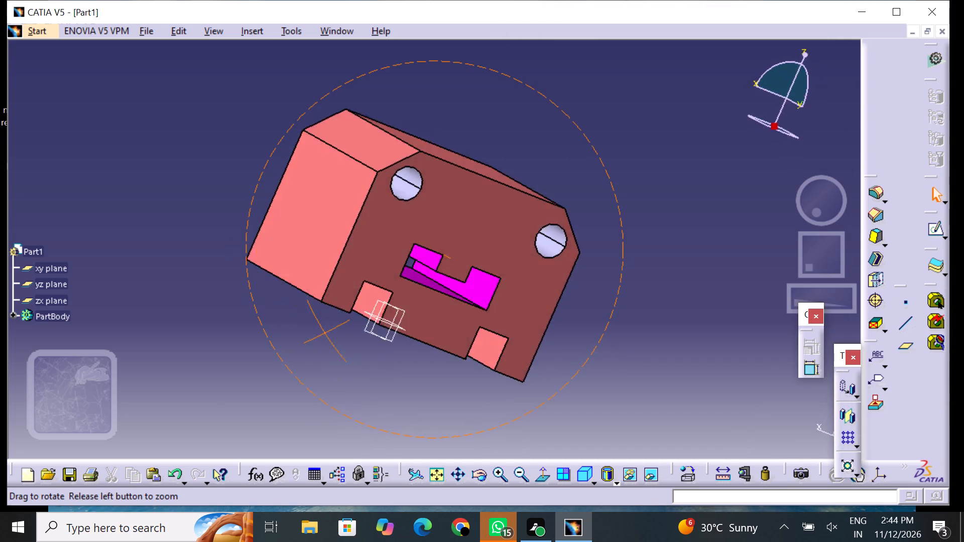
right_drag(311, 343, 216, 314)
middle_drag(311, 343, 213, 310)
middle_drag(534, 366, 532, 182)
right_drag(518, 359, 532, 182)
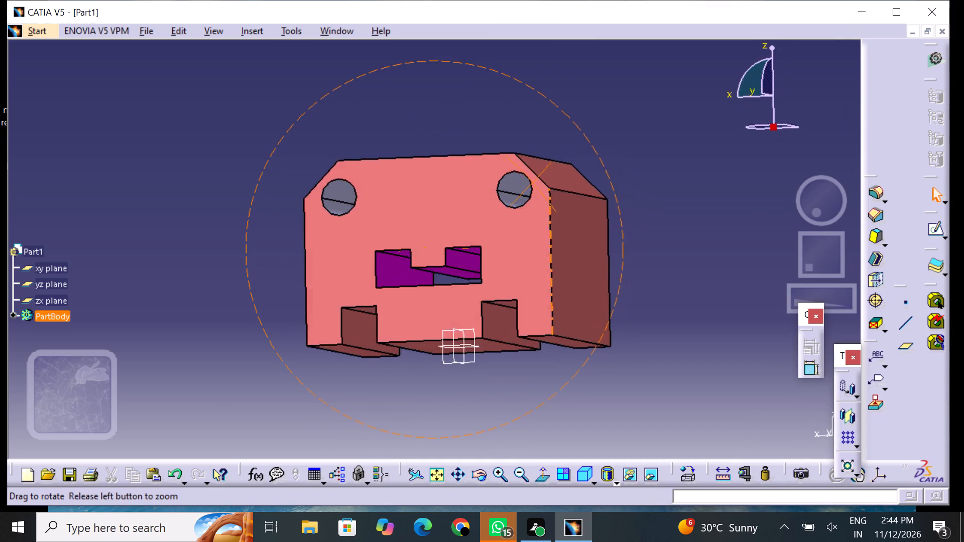
middle_drag(532, 182, 535, 174)
right_drag(532, 182, 535, 174)
middle_drag(443, 123, 474, 180)
right_drag(443, 128, 474, 181)
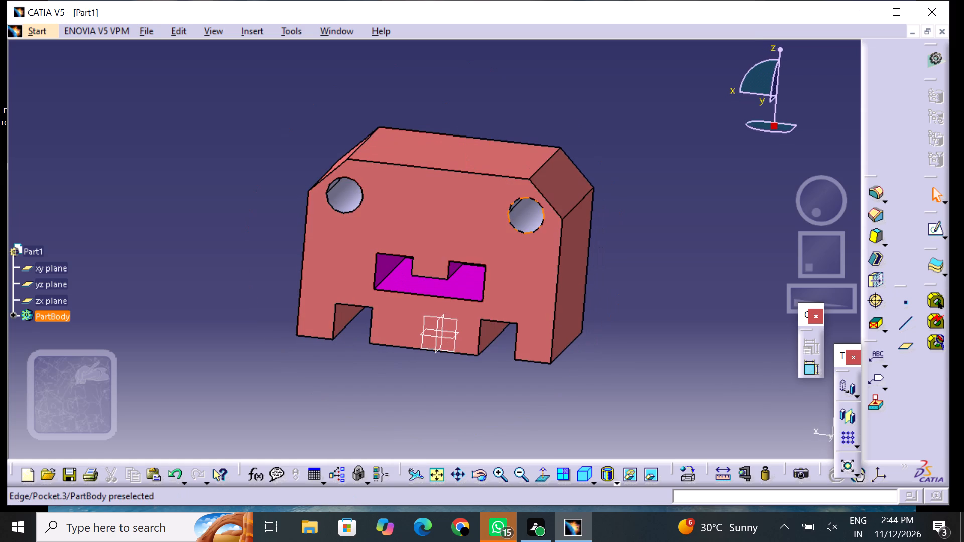
click(529, 219)
right_click(528, 218)
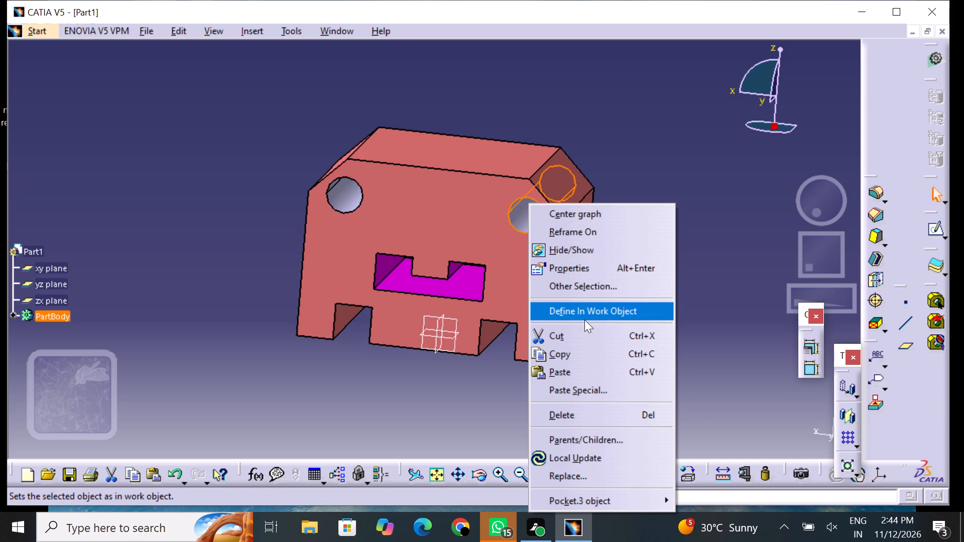
click(617, 270)
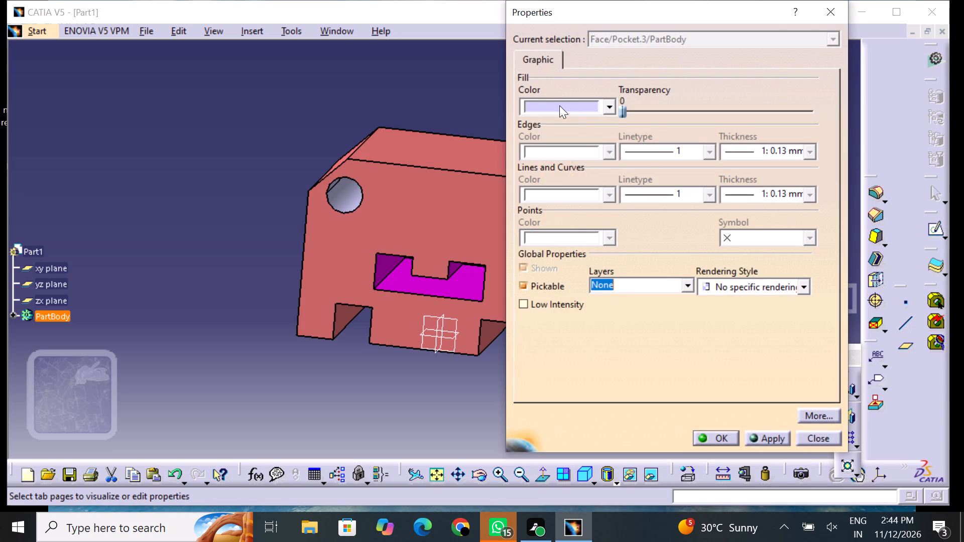
click(559, 105)
click(593, 209)
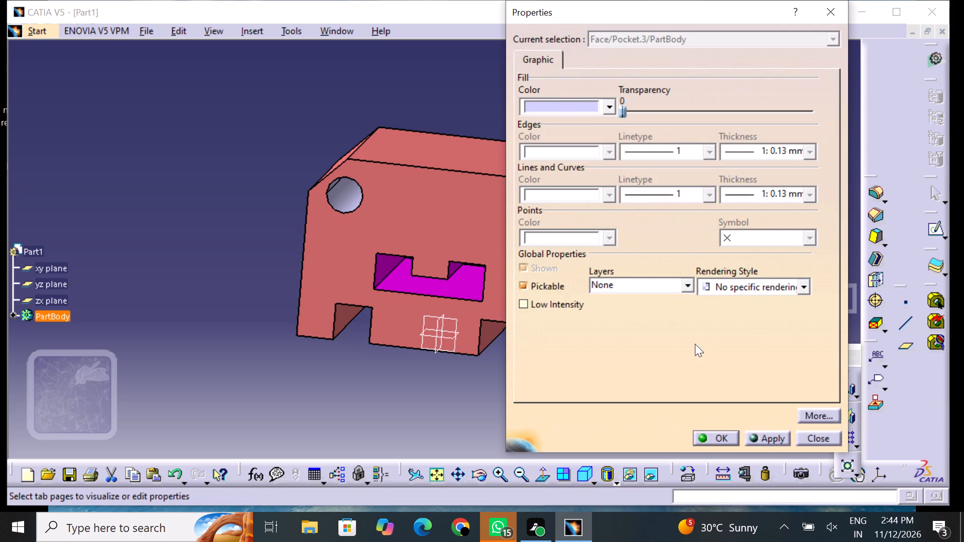
click(729, 432)
click(675, 396)
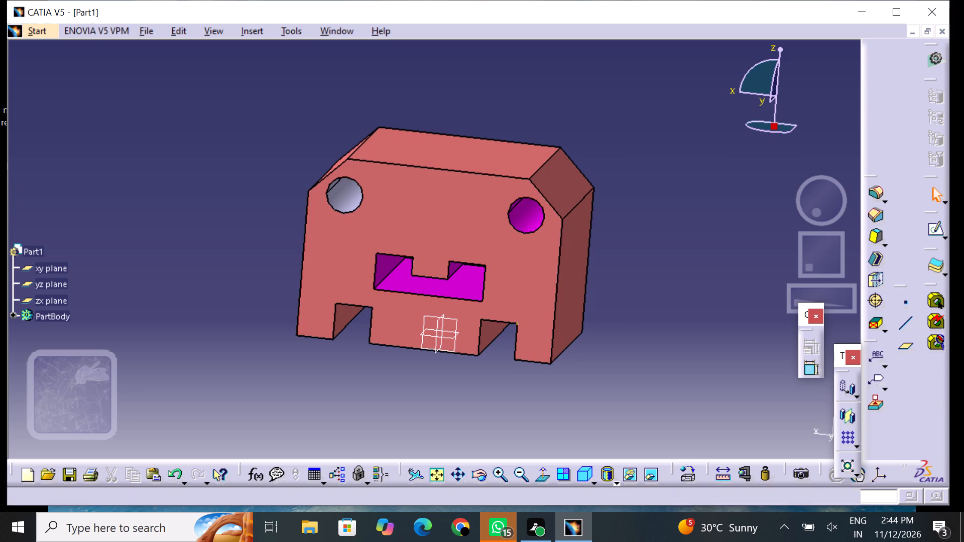
Apply the magenta fill colour to the cylindrical wall of the other through hole, near the opposite chamfered corner.
click(342, 194)
right_click(342, 194)
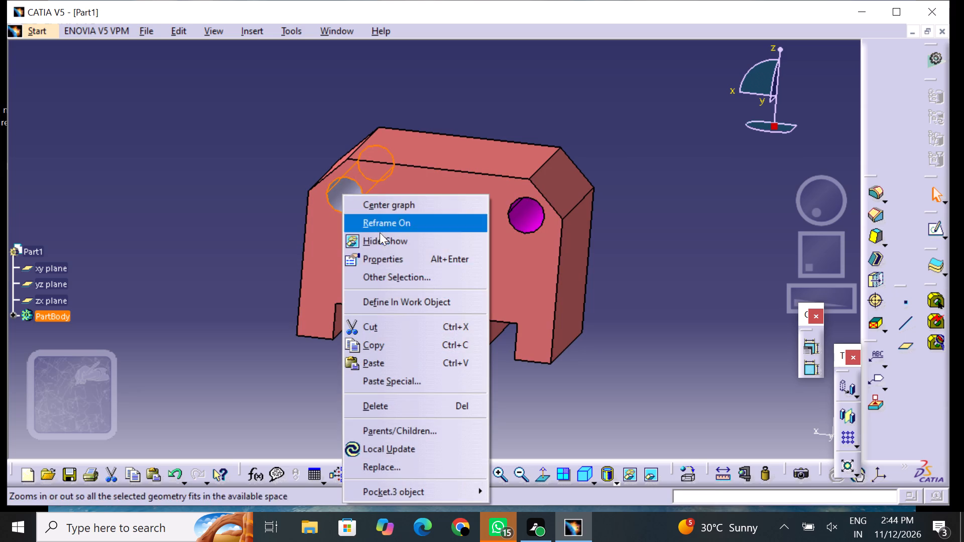
click(402, 265)
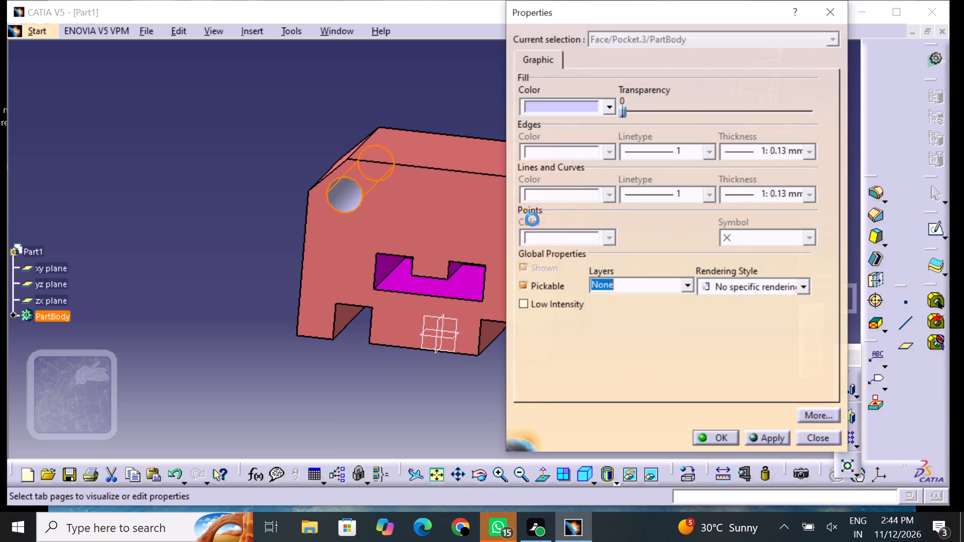
drag(551, 107, 552, 113)
click(578, 211)
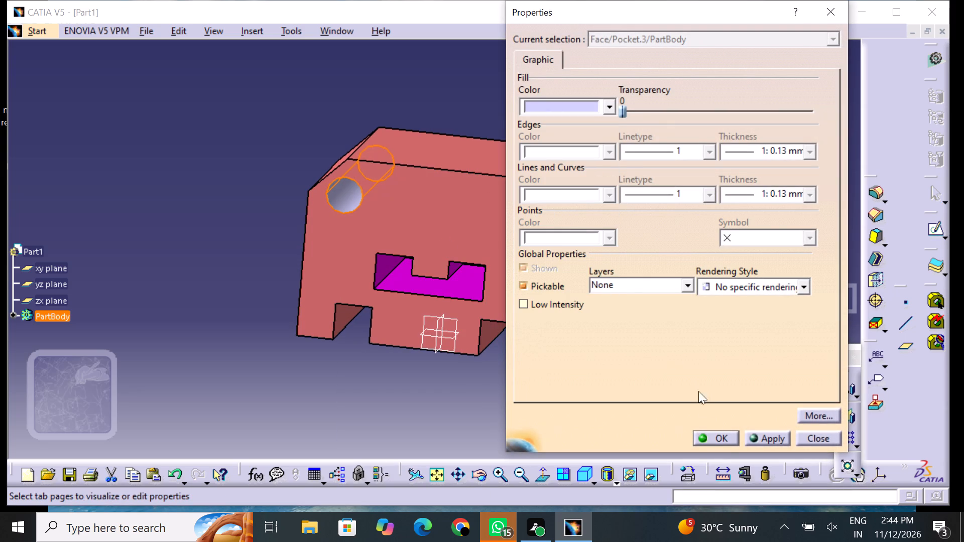
click(721, 445)
click(429, 436)
Examine the coloured part from several angles, checking the body faces, chamfers, notches, U-shaped pocket and both holes.
middle_drag(388, 400, 429, 291)
right_drag(388, 400, 458, 239)
middle_drag(430, 106, 422, 277)
right_drag(430, 106, 422, 277)
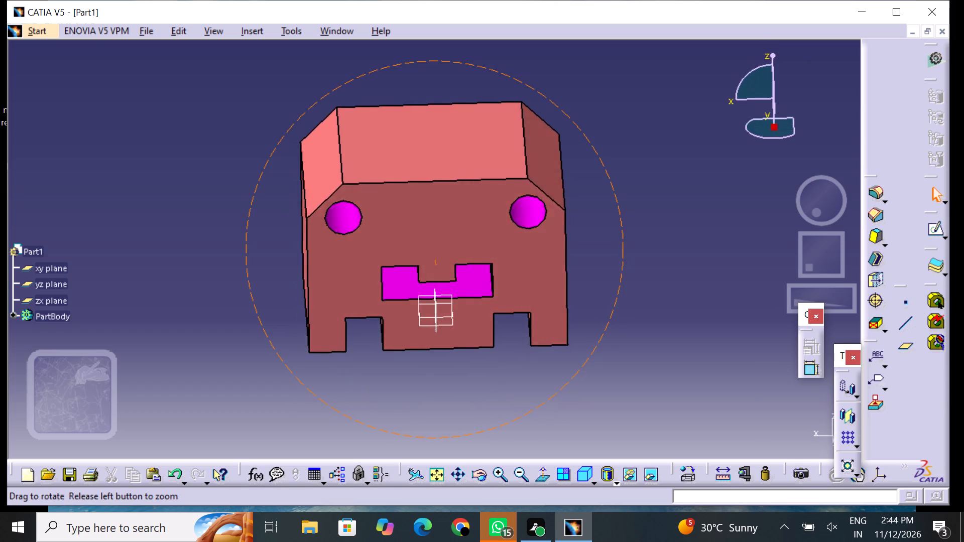
right_drag(422, 277, 349, 236)
middle_drag(422, 277, 349, 236)
middle_drag(485, 124, 487, 159)
right_drag(487, 124, 487, 159)
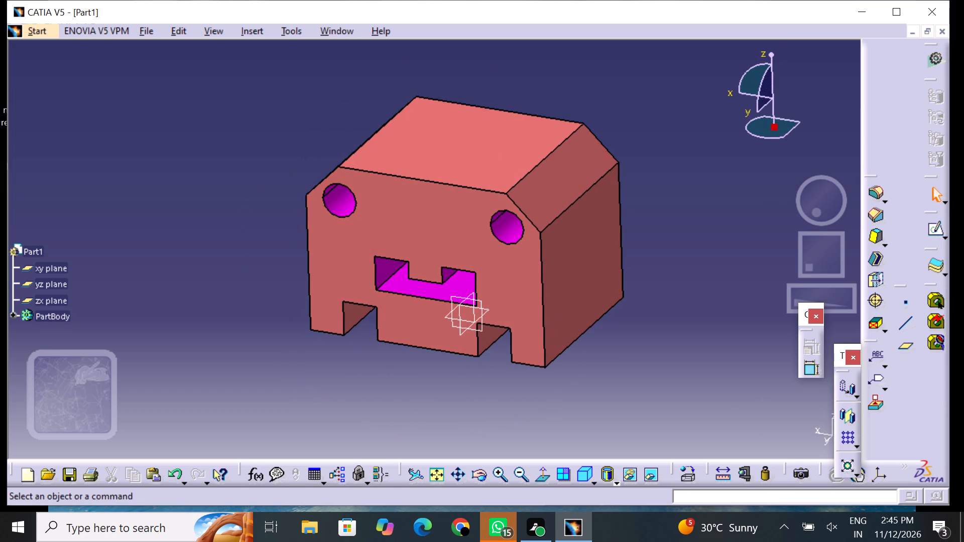
middle_drag(370, 349, 375, 290)
right_drag(370, 345, 375, 291)
middle_drag(437, 236, 418, 259)
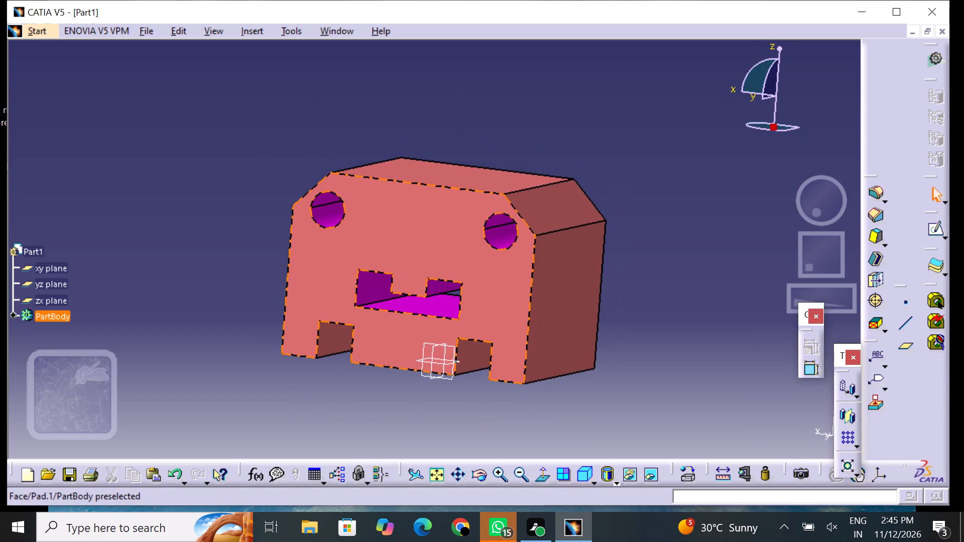
middle_drag(401, 281, 394, 298)
right_drag(401, 281, 394, 298)
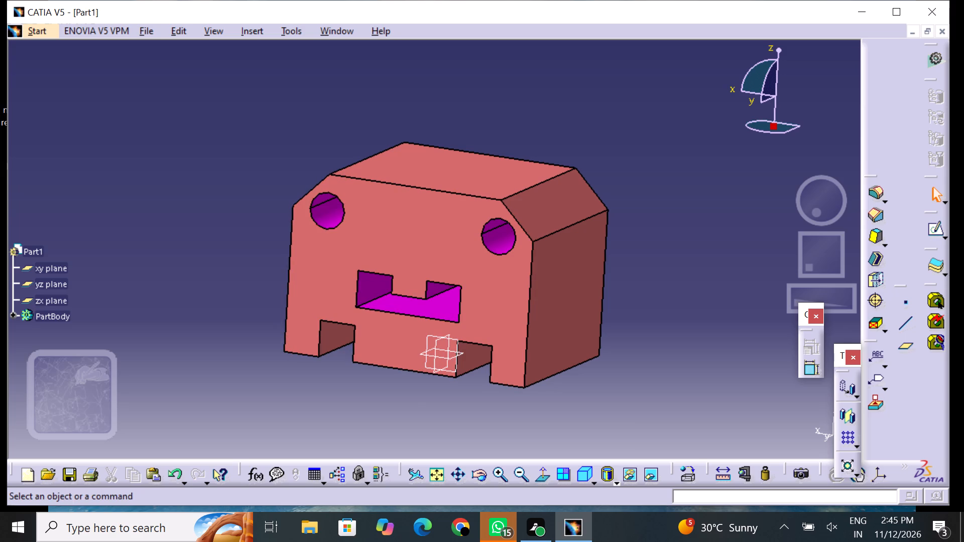
middle_drag(198, 228, 152, 258)
right_drag(209, 231, 152, 258)
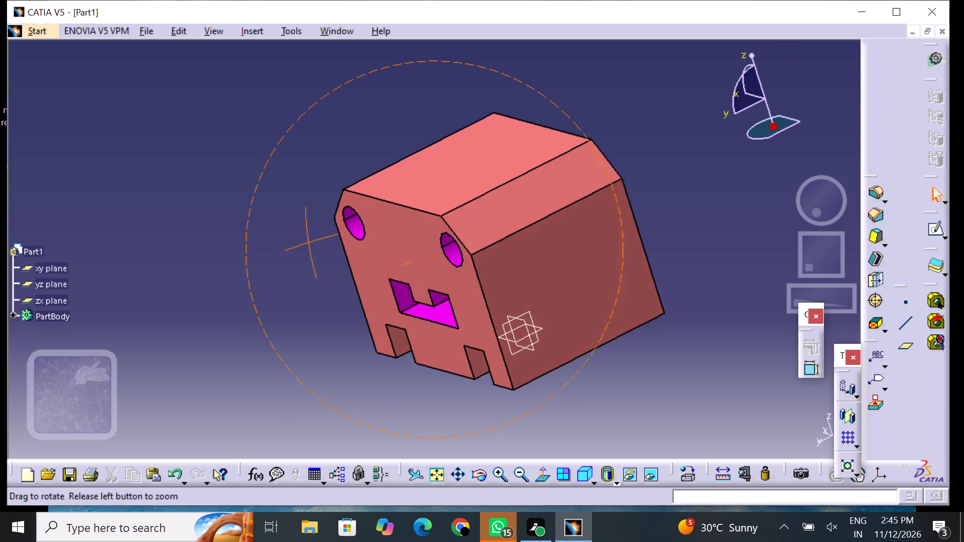
middle_drag(152, 258, 165, 227)
right_drag(152, 258, 165, 227)
middle_drag(321, 376, 325, 375)
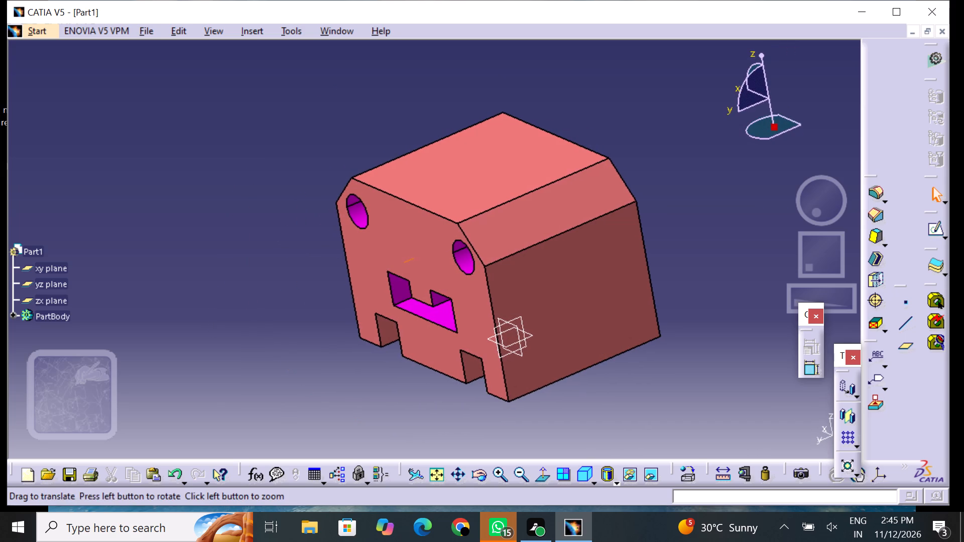
middle_drag(325, 375, 370, 339)
right_drag(326, 375, 370, 339)
middle_drag(636, 351, 618, 427)
right_drag(636, 354, 618, 427)
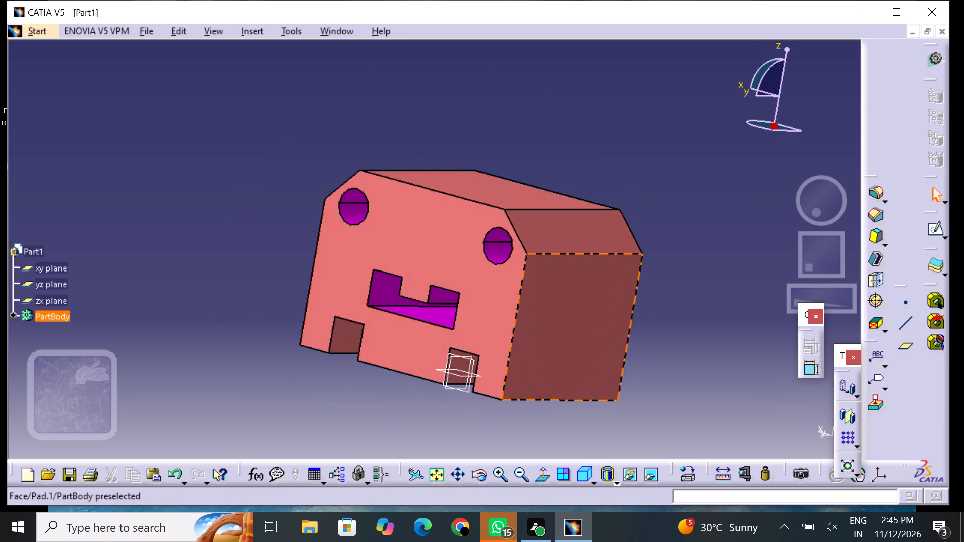
middle_drag(380, 77, 380, 133)
right_drag(380, 80, 380, 133)
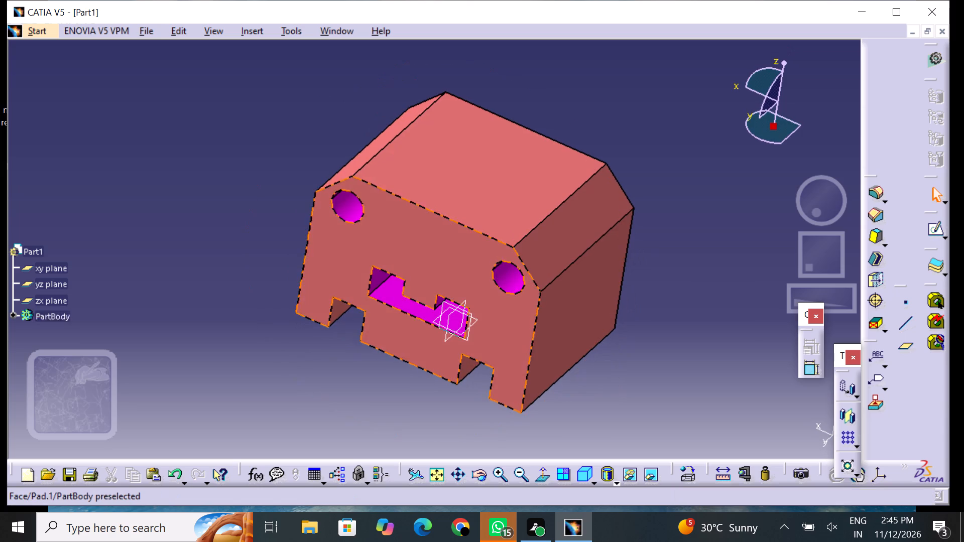
middle_drag(453, 379, 466, 319)
right_drag(456, 373, 466, 319)
middle_drag(347, 252, 349, 252)
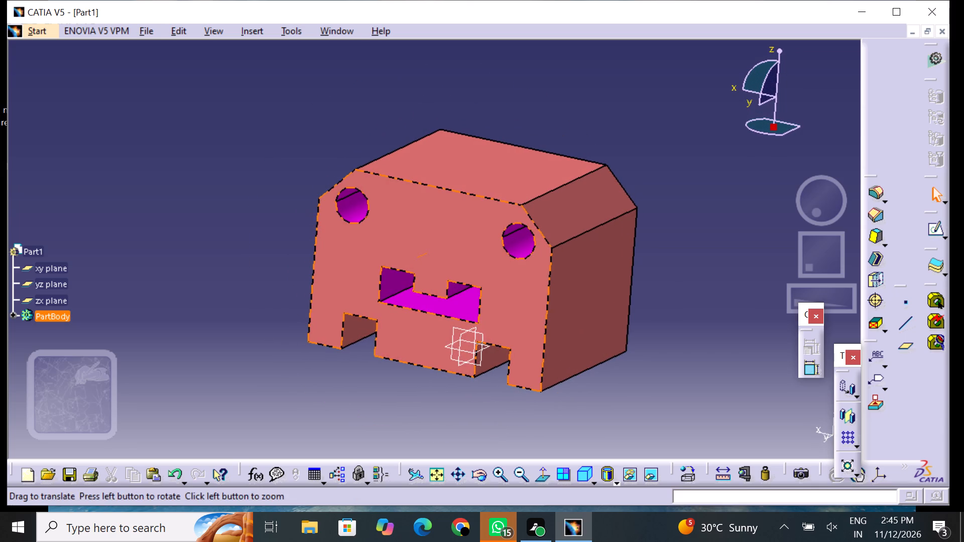
middle_drag(349, 252, 337, 259)
middle_drag(155, 187, 269, 190)
right_drag(156, 187, 269, 190)
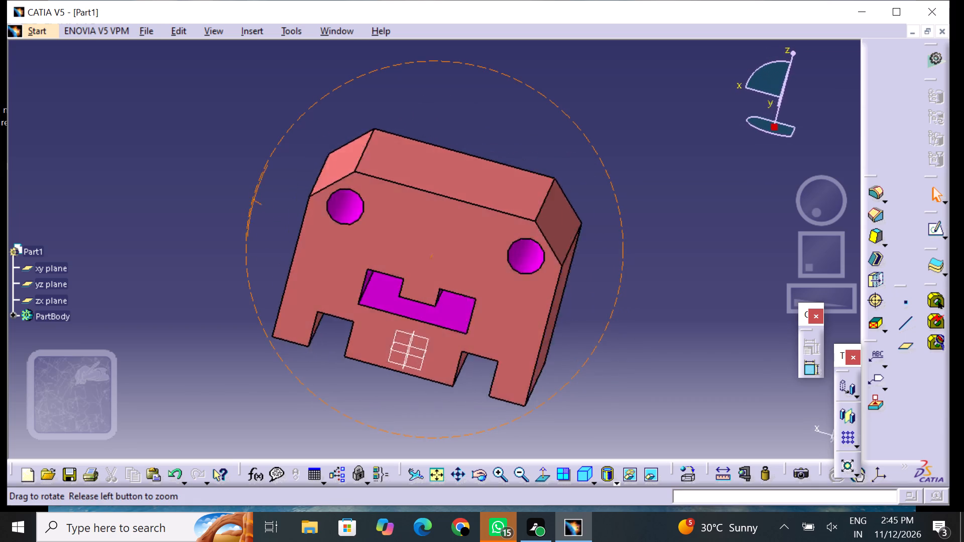
right_drag(269, 190, 277, 199)
middle_drag(269, 190, 277, 199)
middle_drag(337, 351, 352, 313)
middle_drag(634, 326, 626, 295)
right_drag(634, 326, 627, 295)
click(601, 312)
middle_click(601, 313)
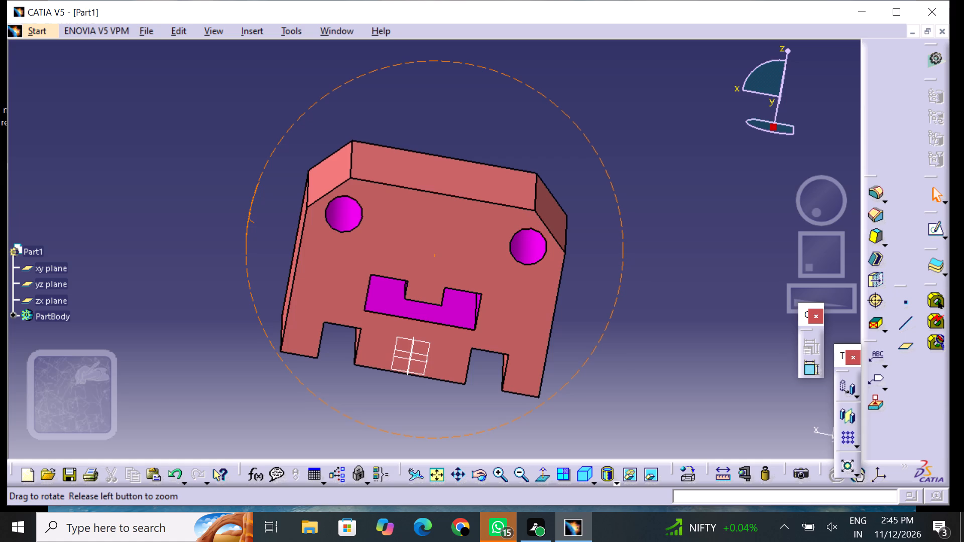
right_click(568, 317)
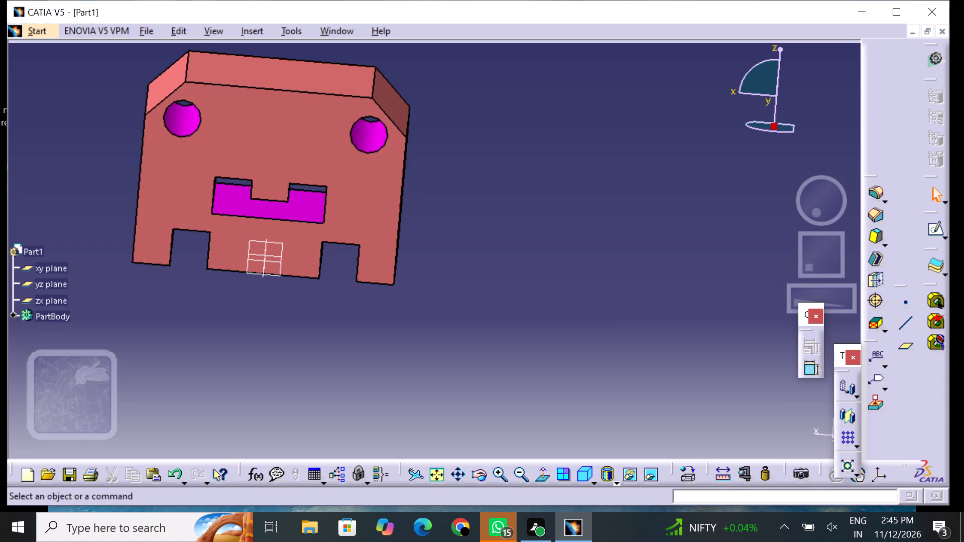
middle_drag(502, 229, 672, 357)
middle_drag(441, 389, 439, 358)
right_drag(441, 387, 439, 358)
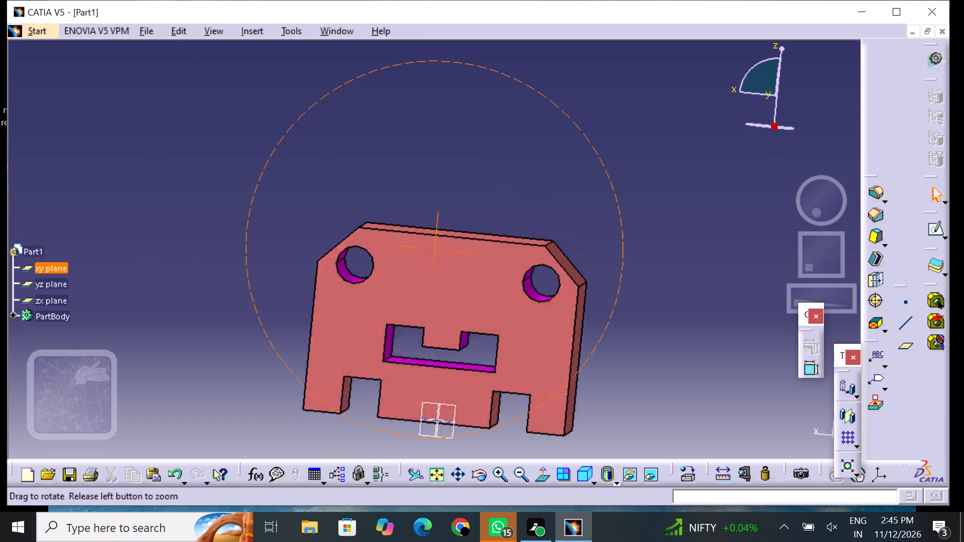
right_drag(439, 358, 439, 330)
middle_drag(439, 358, 439, 330)
middle_drag(436, 330, 459, 229)
middle_drag(502, 130, 480, 186)
right_drag(502, 130, 480, 186)
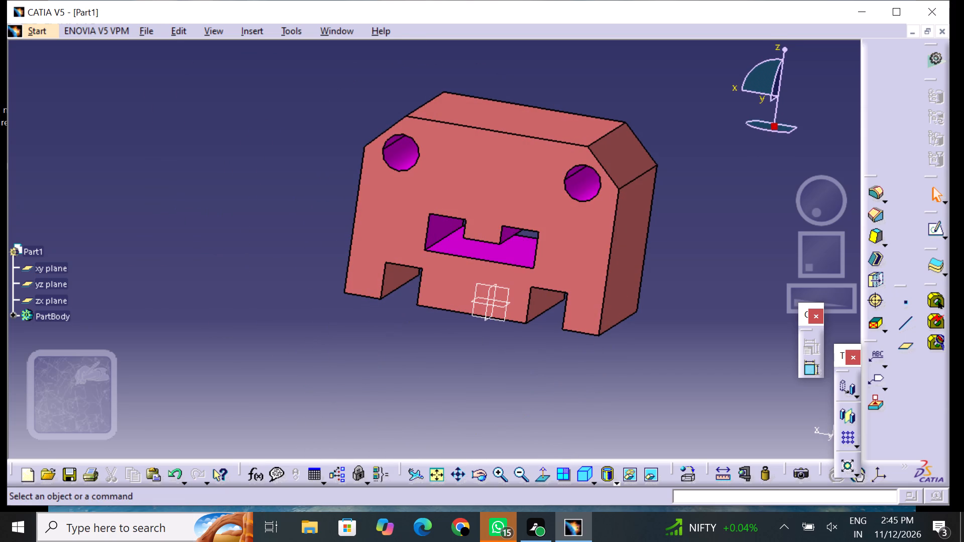
Save the part to the Desktop as a CATPart file named SKE 7.
click(68, 472)
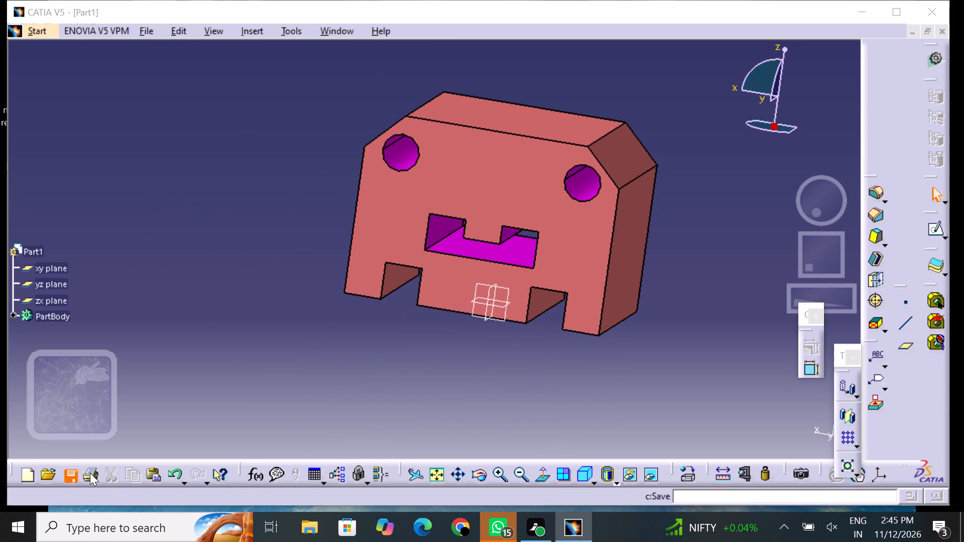
key(BackSpace)
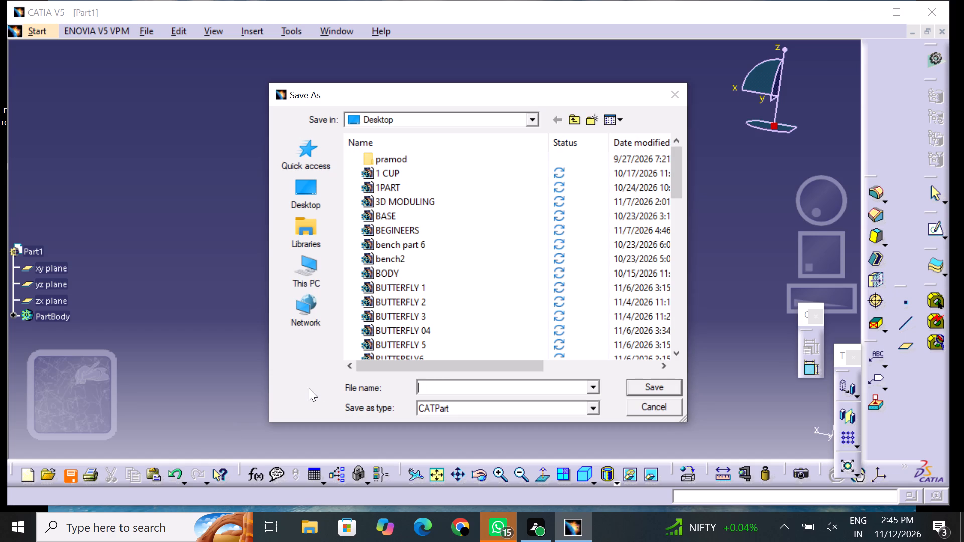
text(SKE)
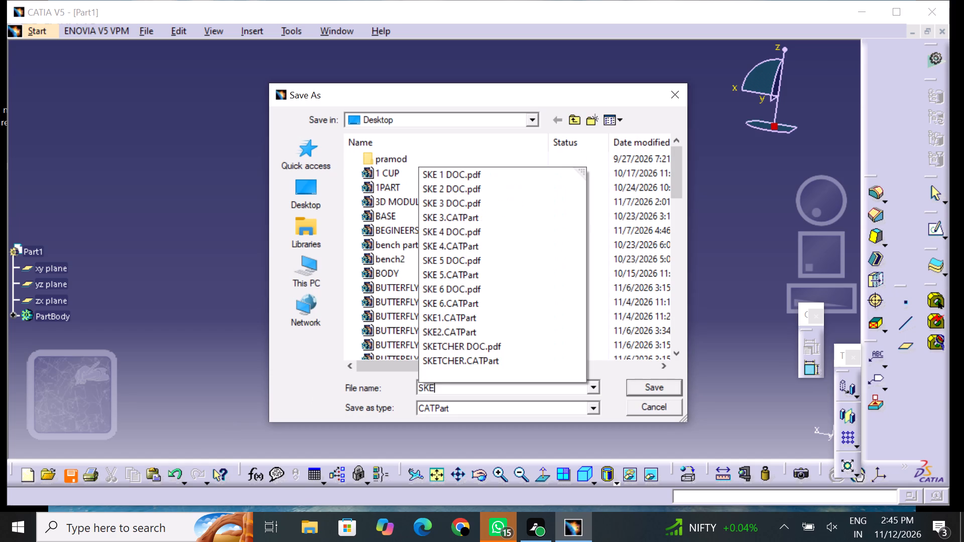
key(space)
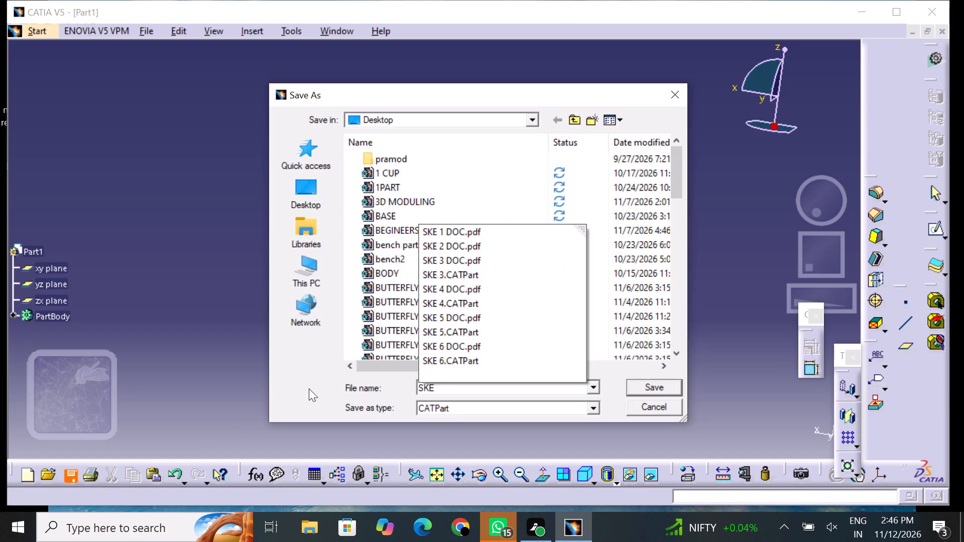
key(7)
key(Return)
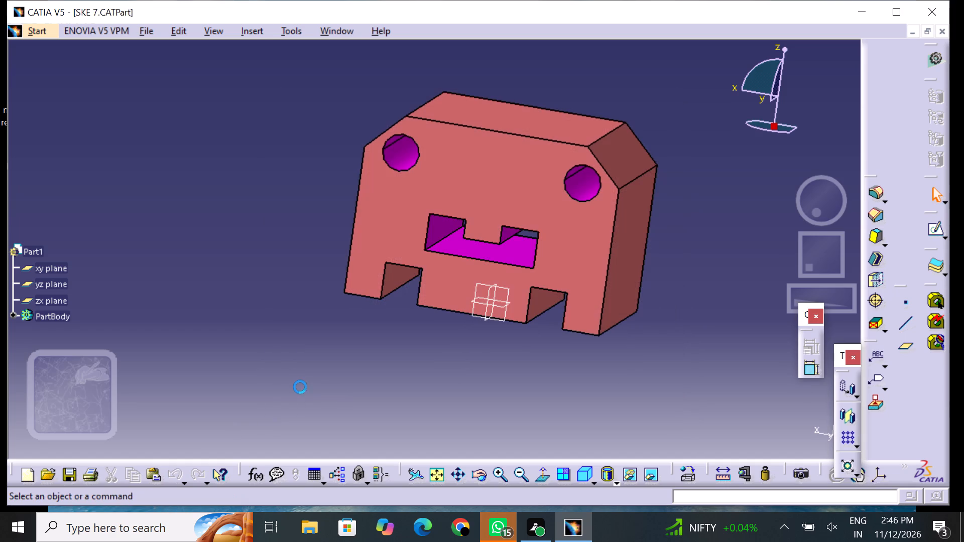
Print the model view to a PDF document on the Desktop named SKE 7 DOC.
click(88, 482)
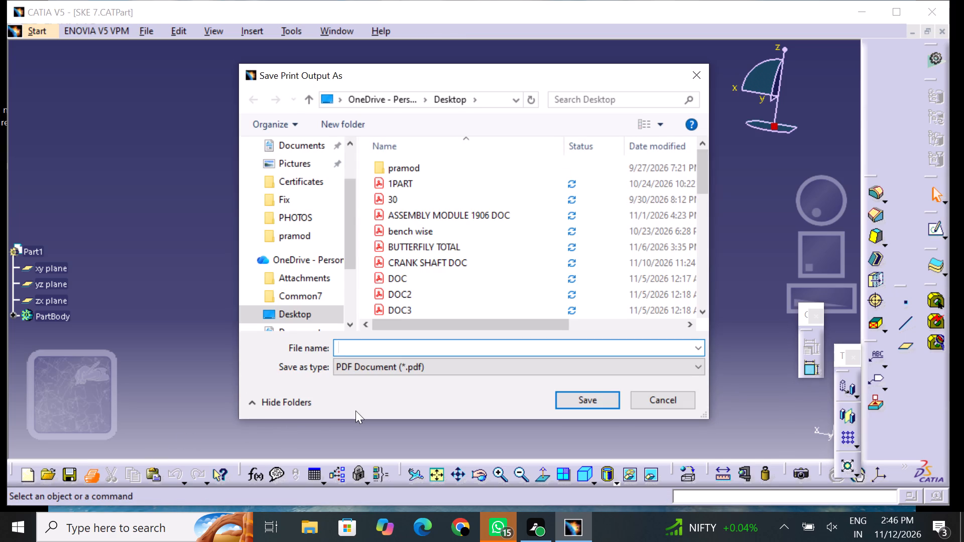
text(SKE 7 DOC)
key(Return)
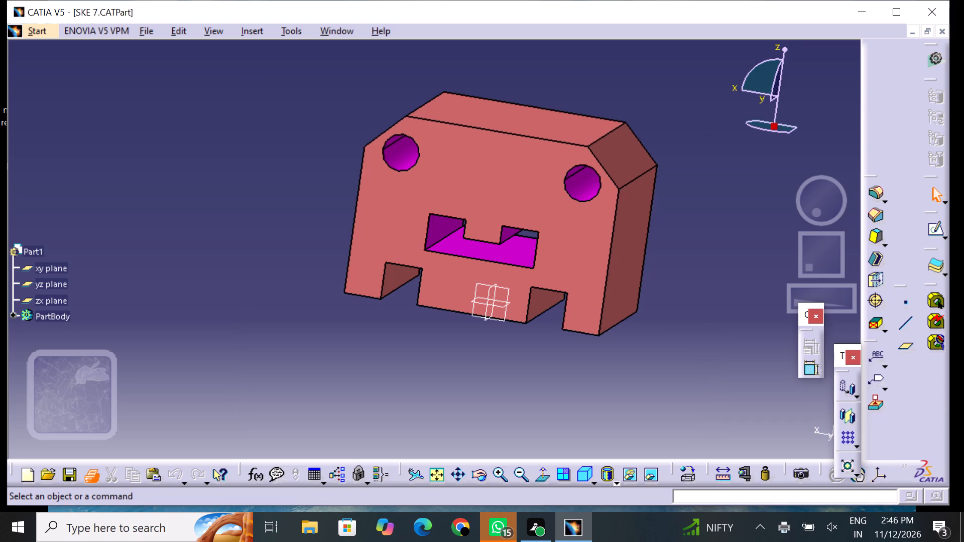
click(582, 403)
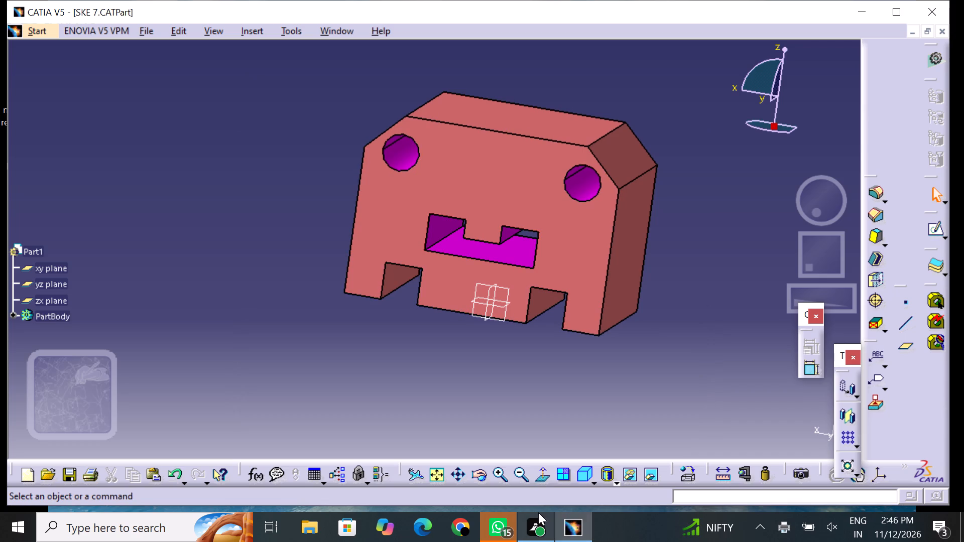